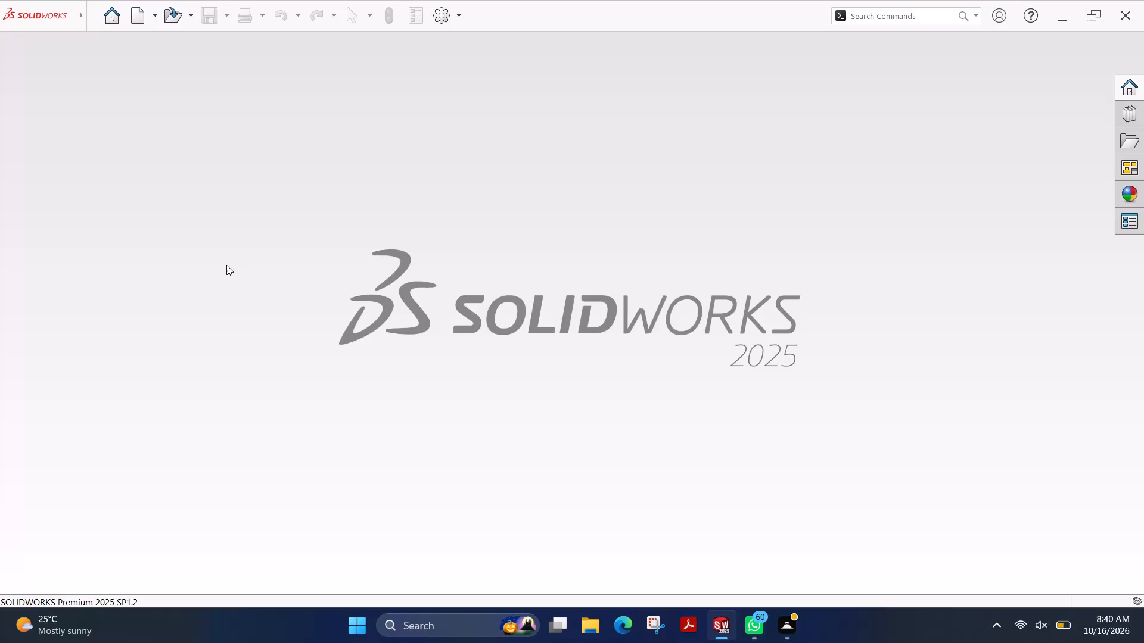
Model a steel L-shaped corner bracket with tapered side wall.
Create a new part document.
click(142, 21)
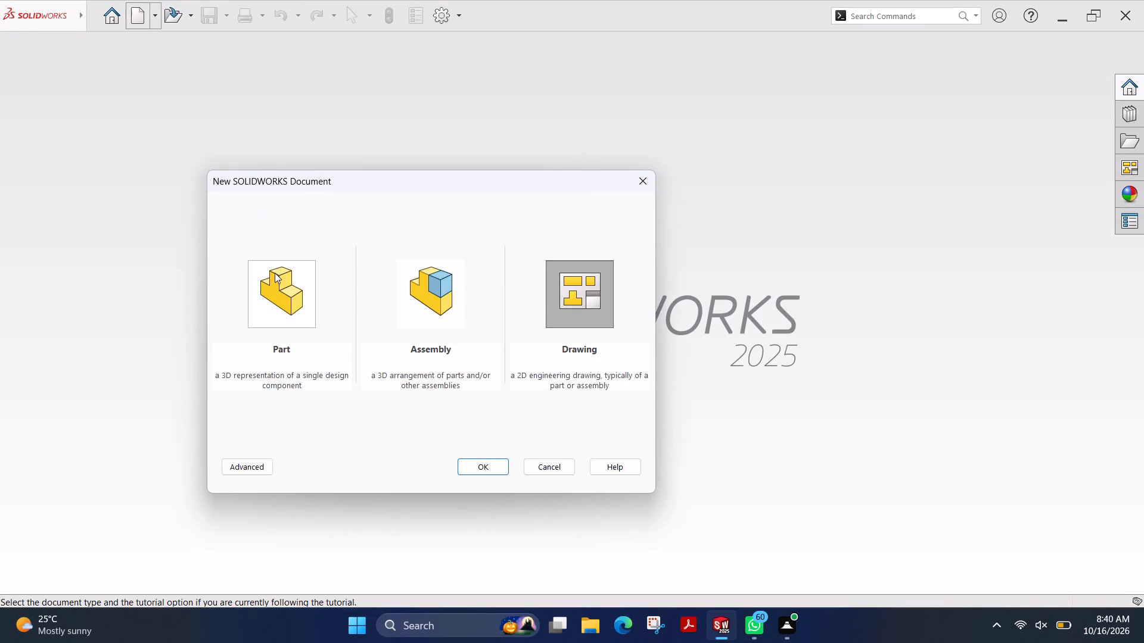
click(275, 273)
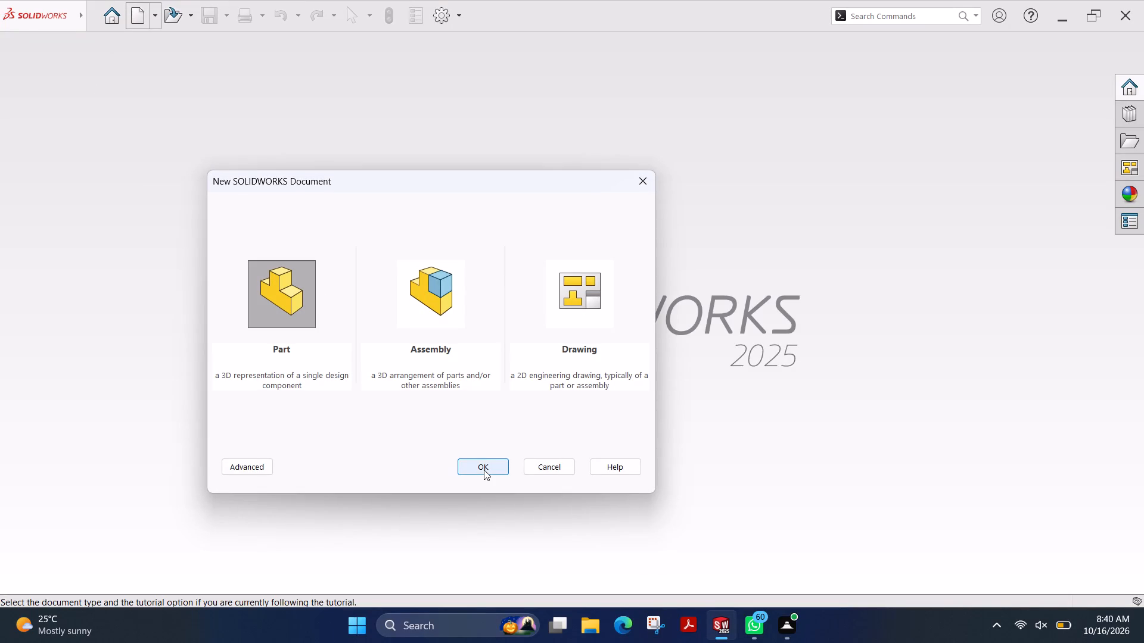
click(484, 470)
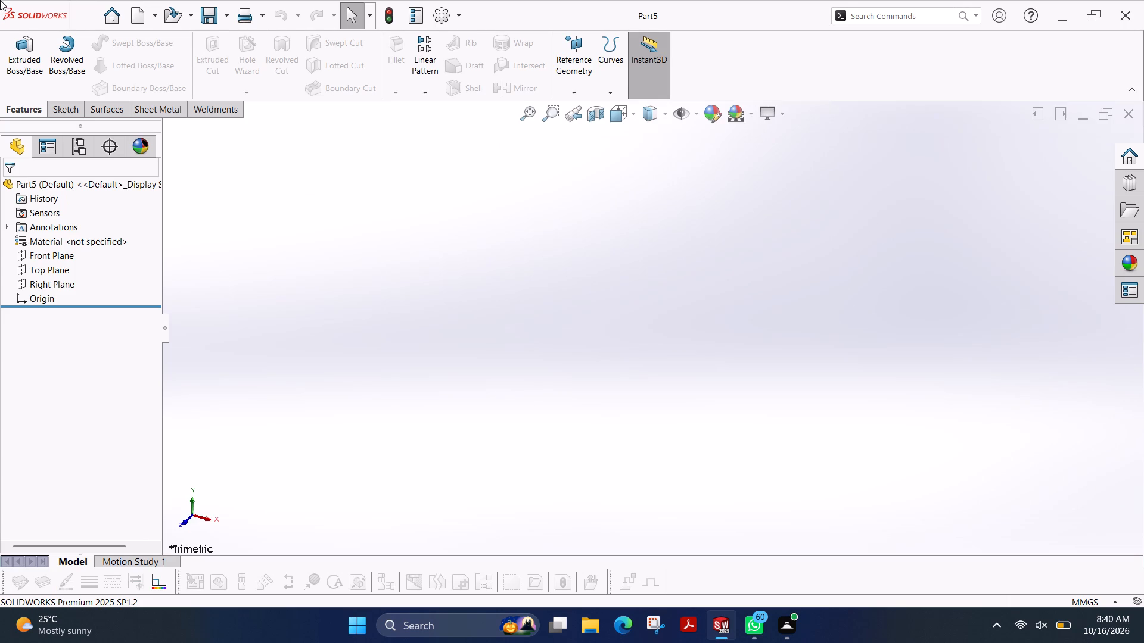
Start a new sketch on the Top Plane.
click(73, 109)
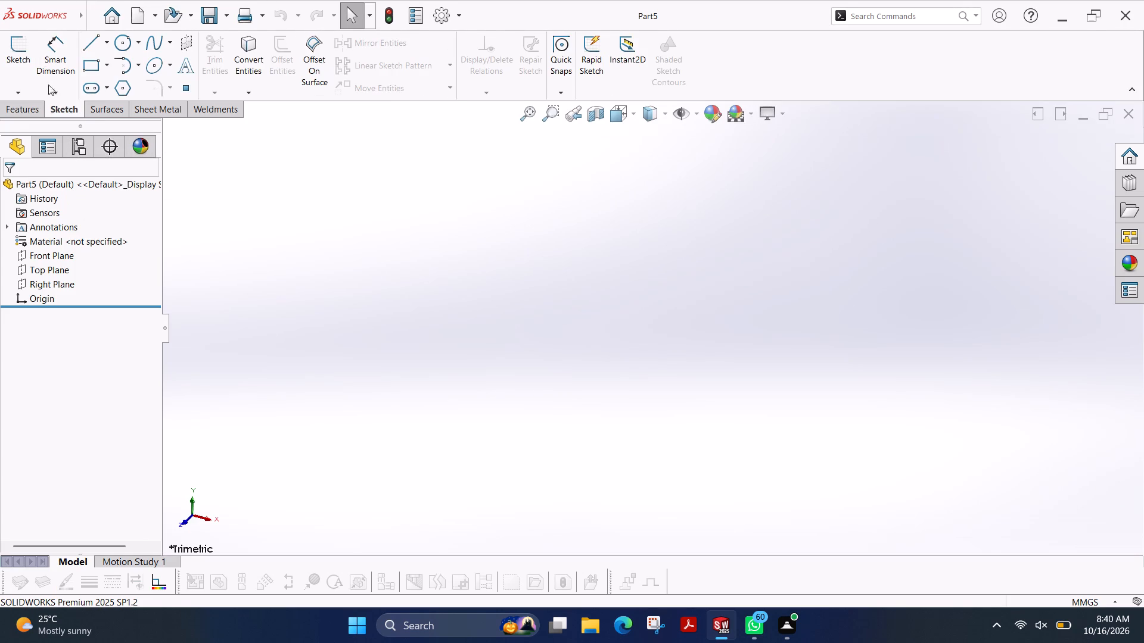
click(19, 64)
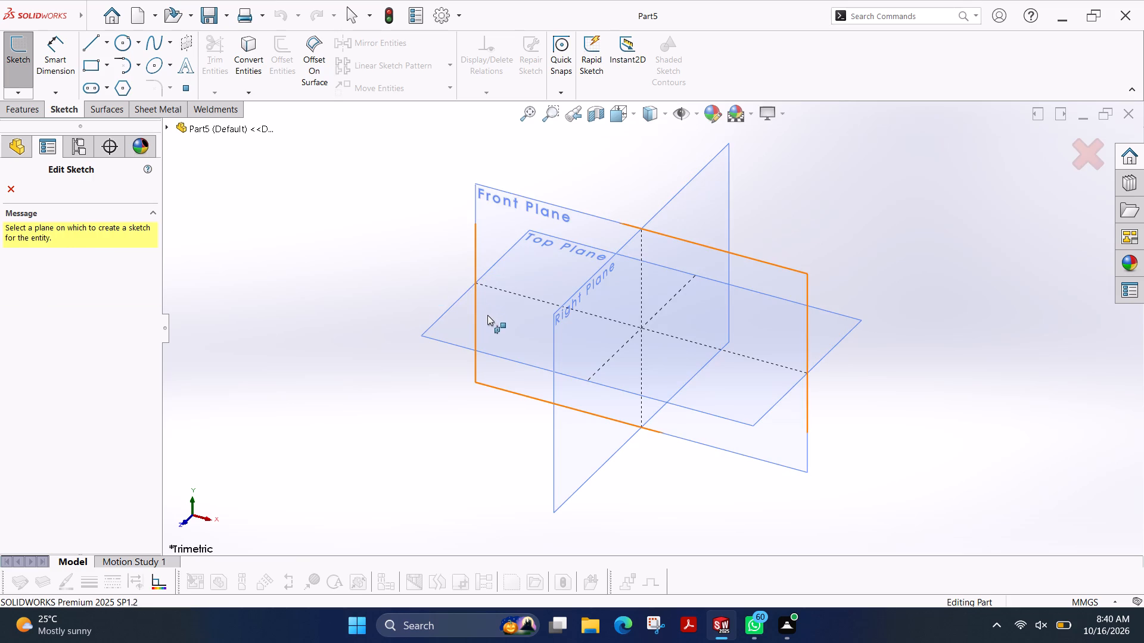
click(483, 320)
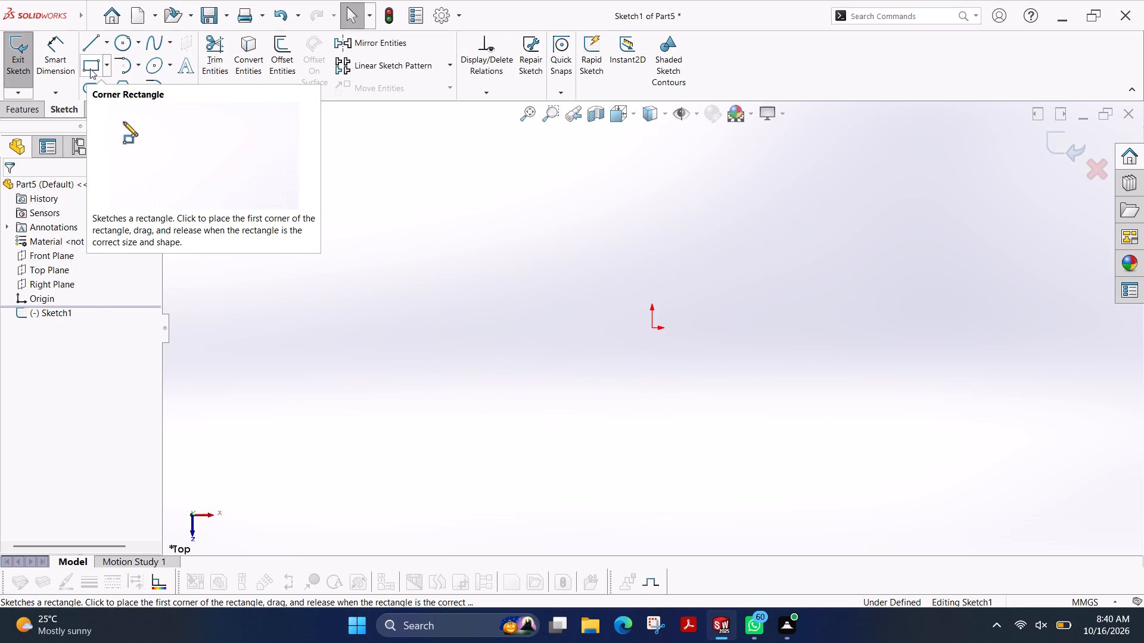
Sketch a corner rectangle about 152 mm wide, starting at the origin and extending below it along the positive X direction.
click(90, 68)
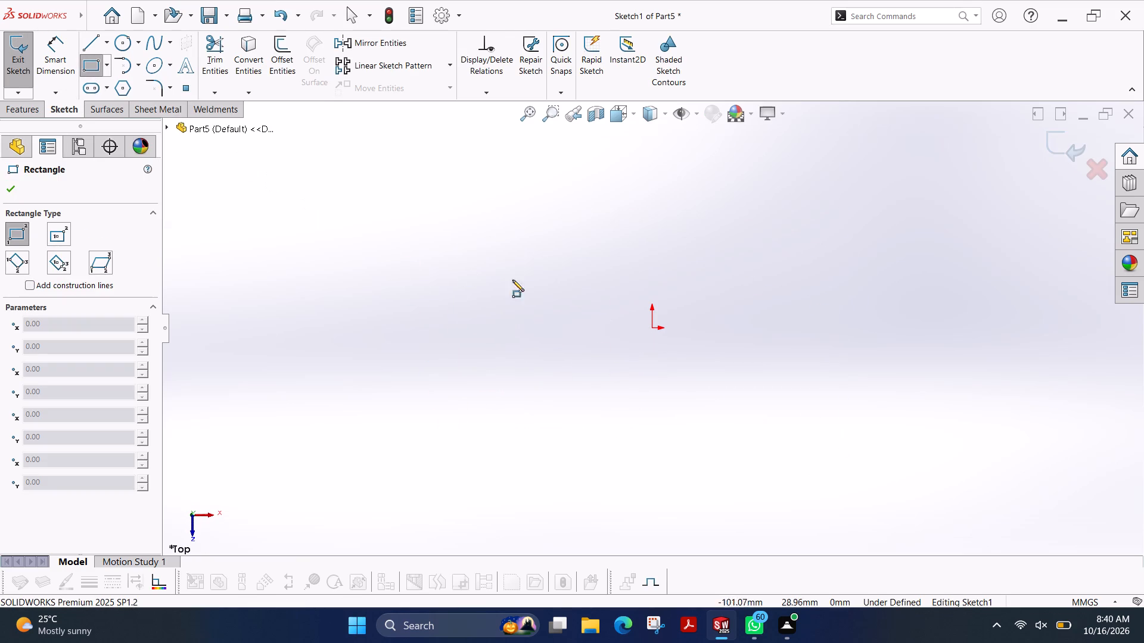
click(651, 328)
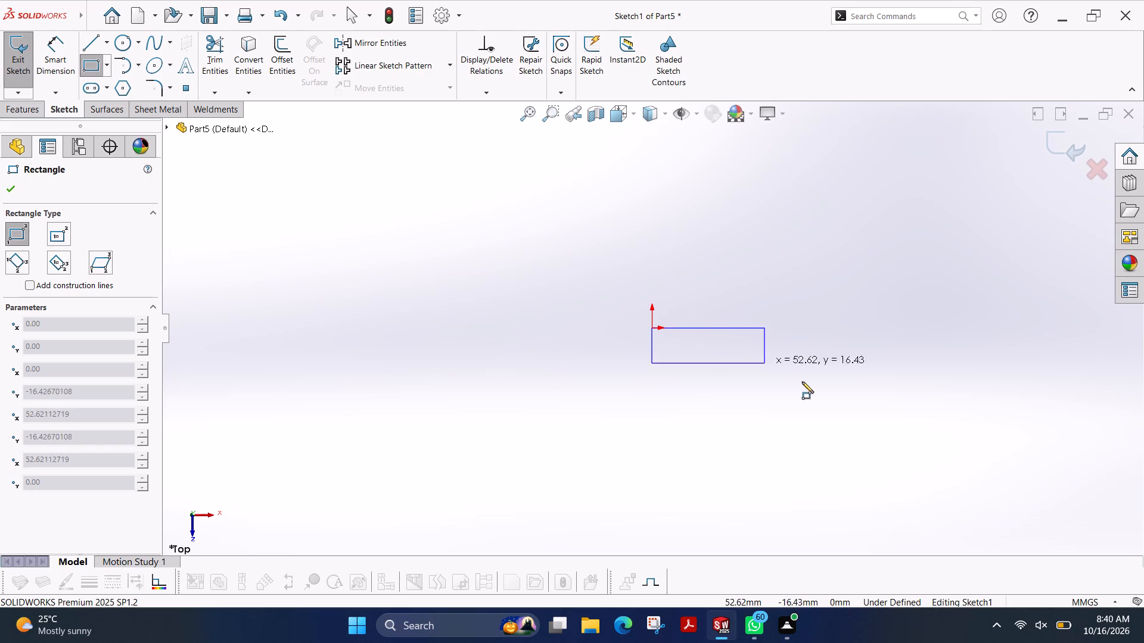
scroll(903, 446, up, 2)
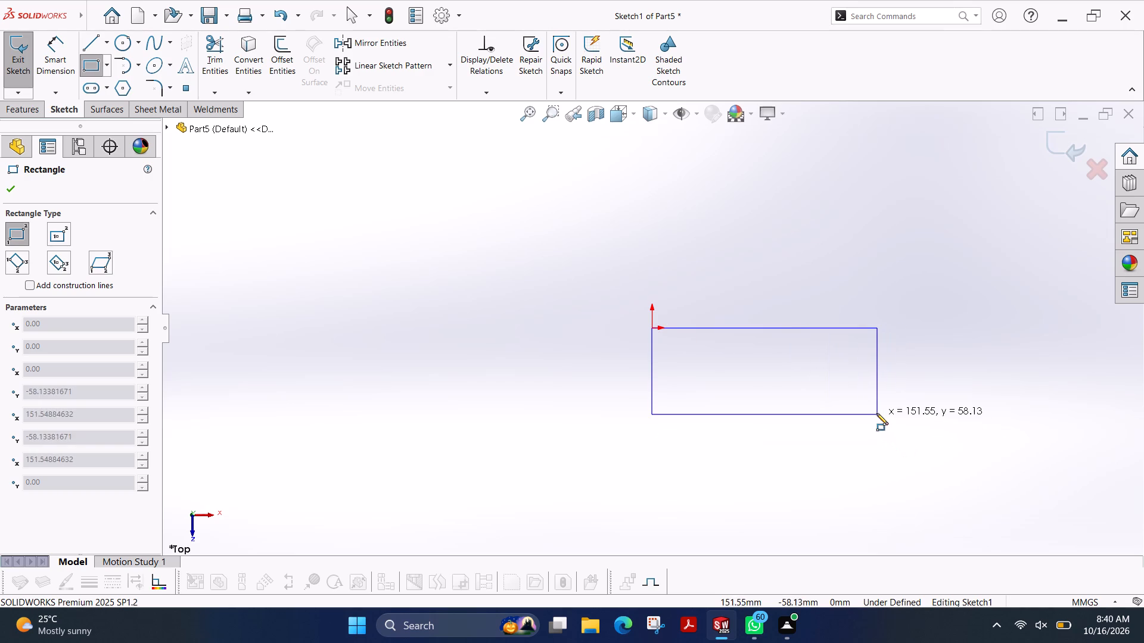
click(878, 426)
scroll(755, 287, down, 1)
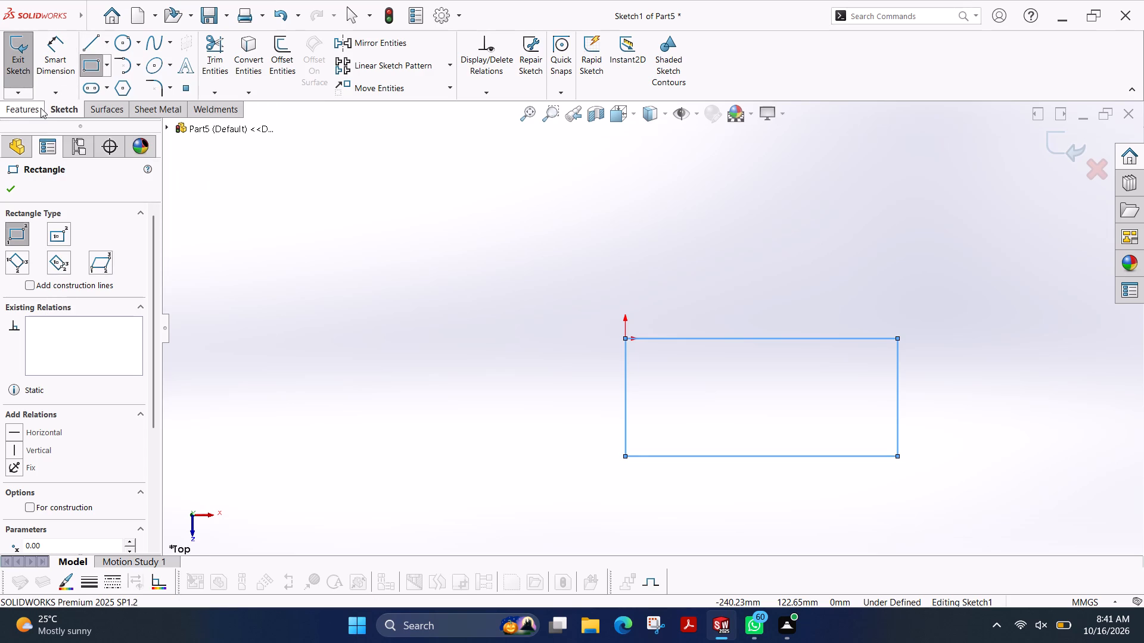
Dimension the rectangle with Smart Dimension to 75 mm wide and 40 mm high.
click(46, 66)
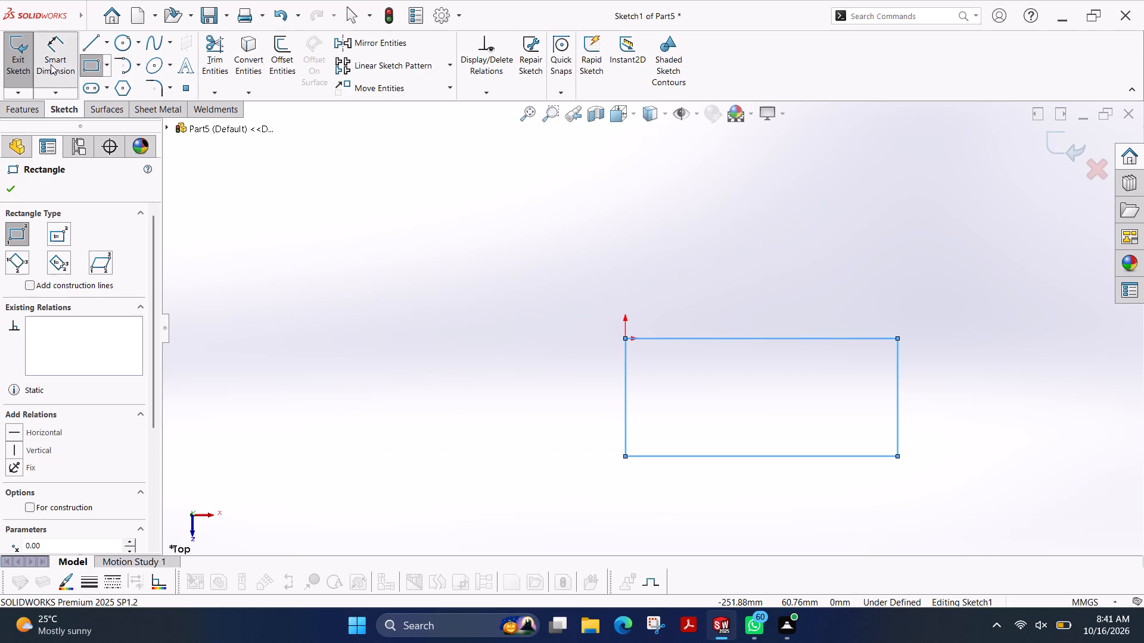
click(772, 339)
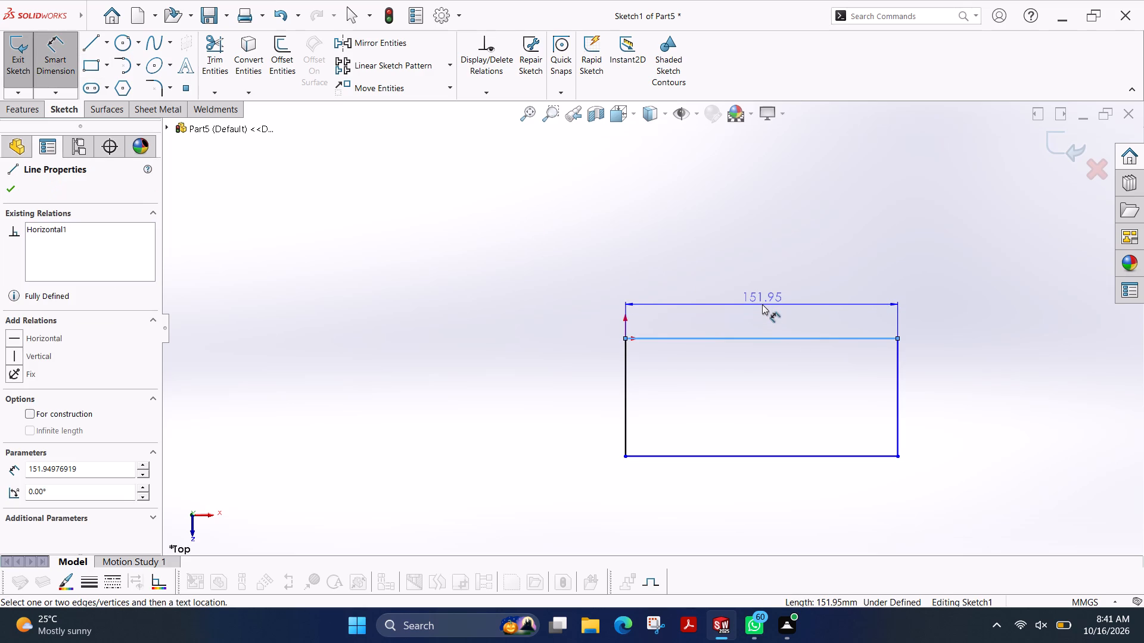
click(761, 295)
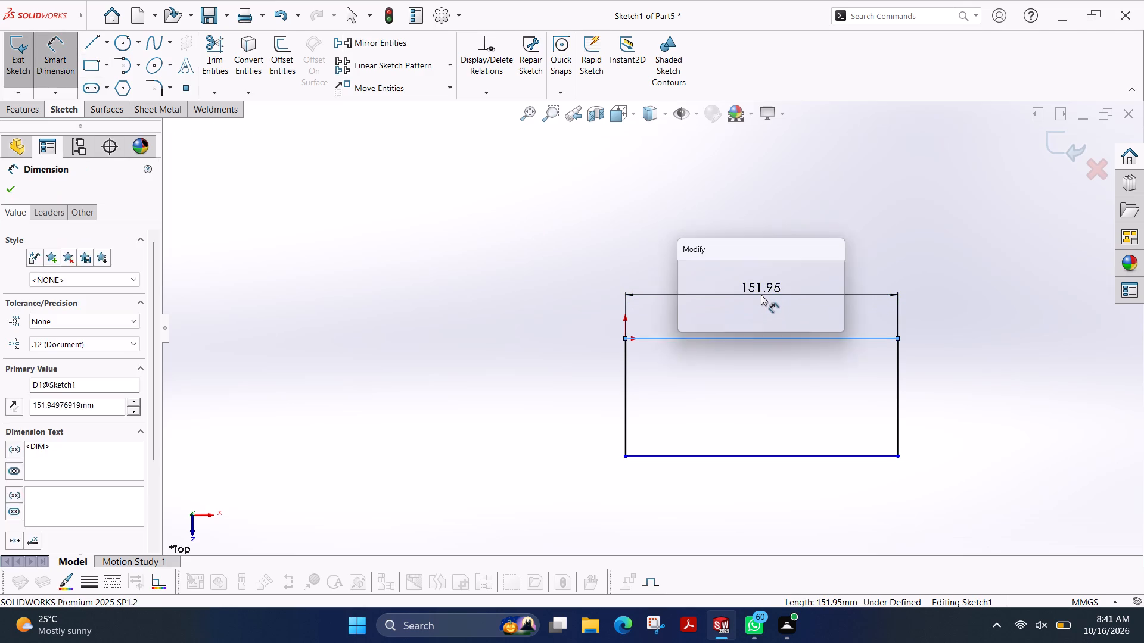
text(75)
key(Return)
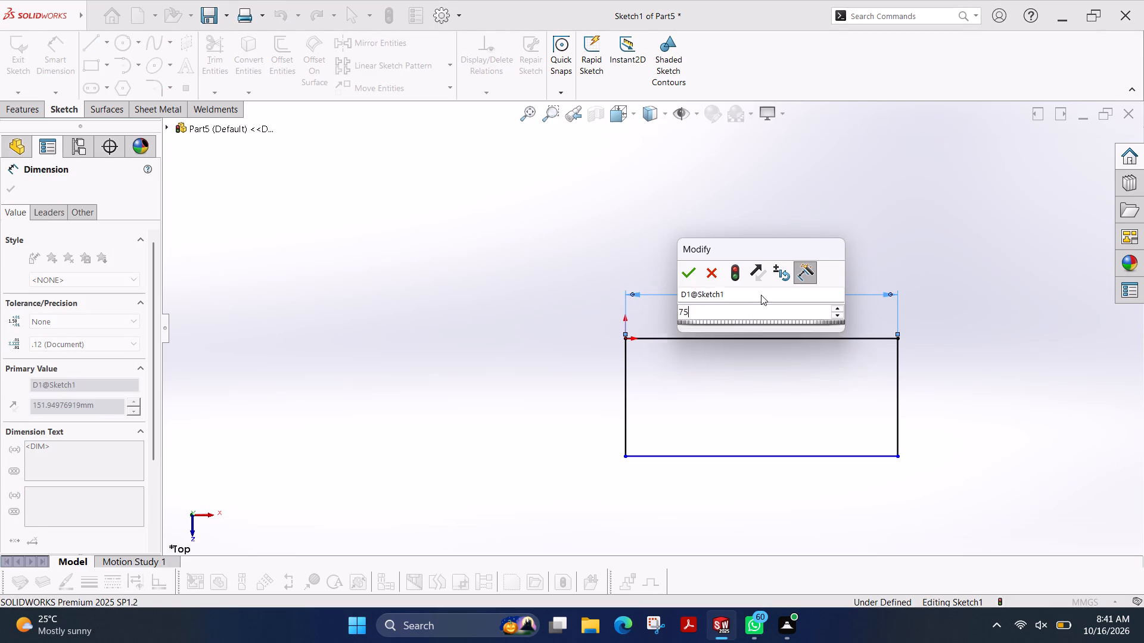
scroll(893, 392, down, 2)
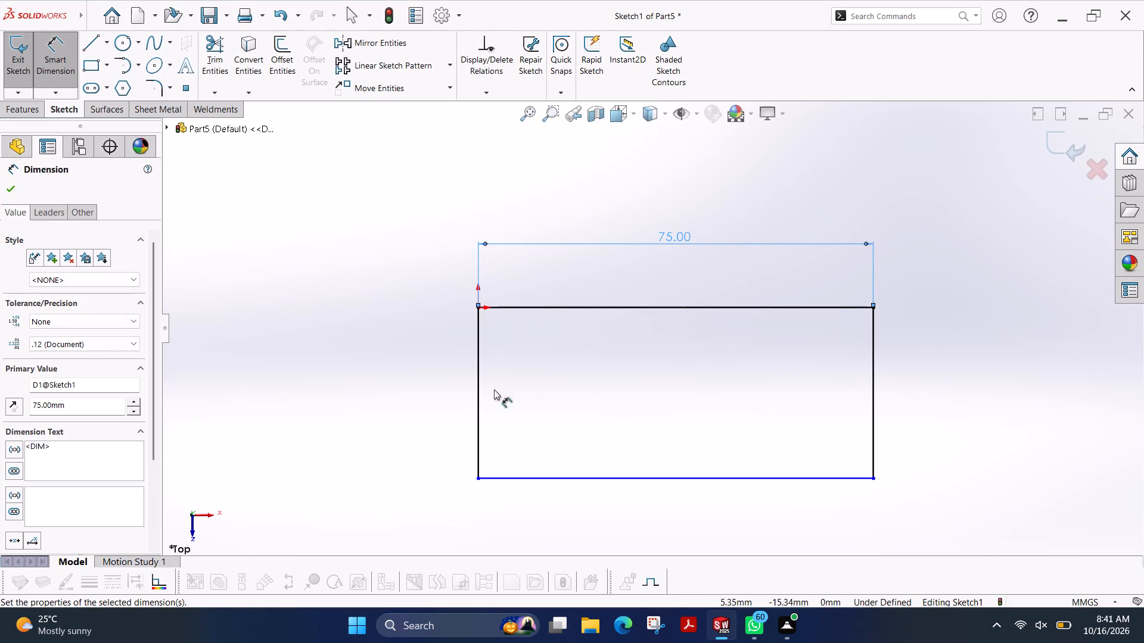
click(477, 394)
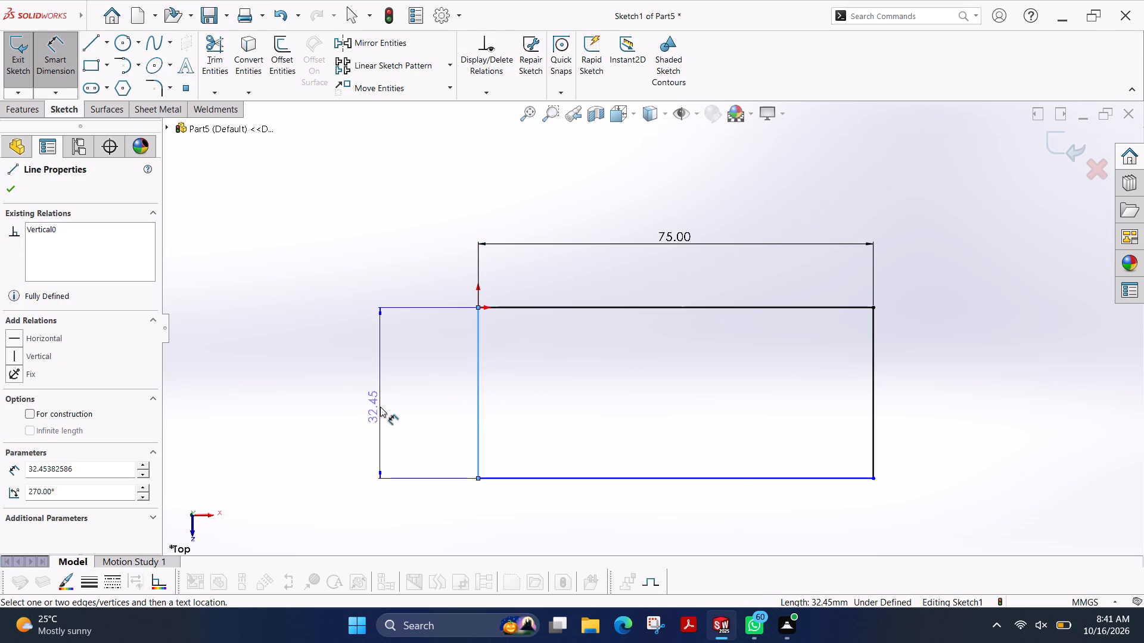
click(380, 407)
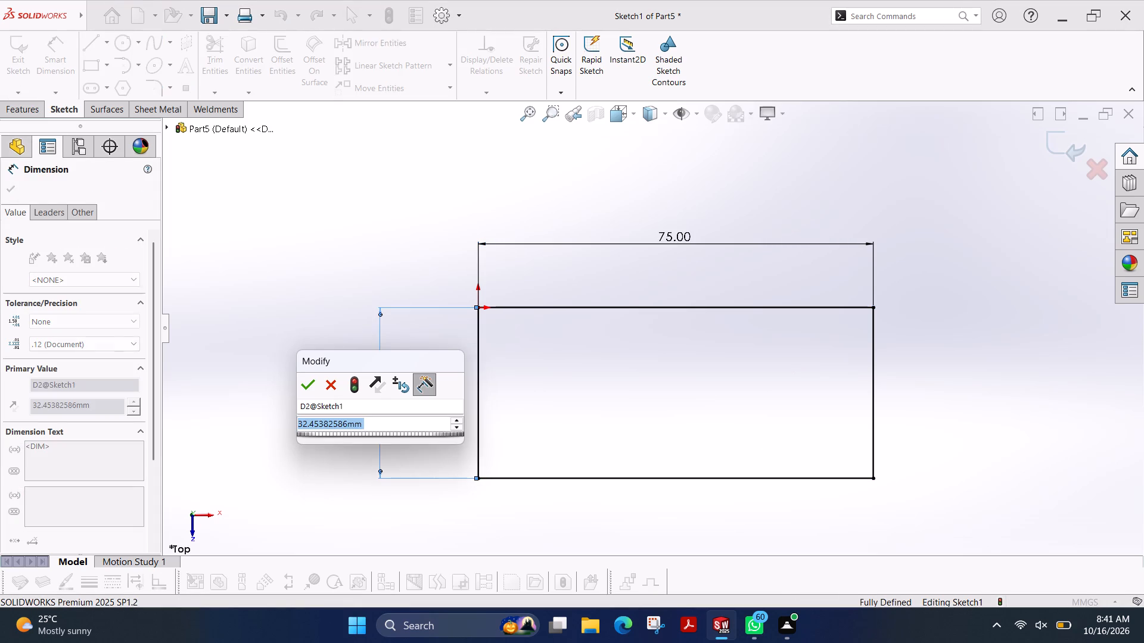
text(40)
key(Return)
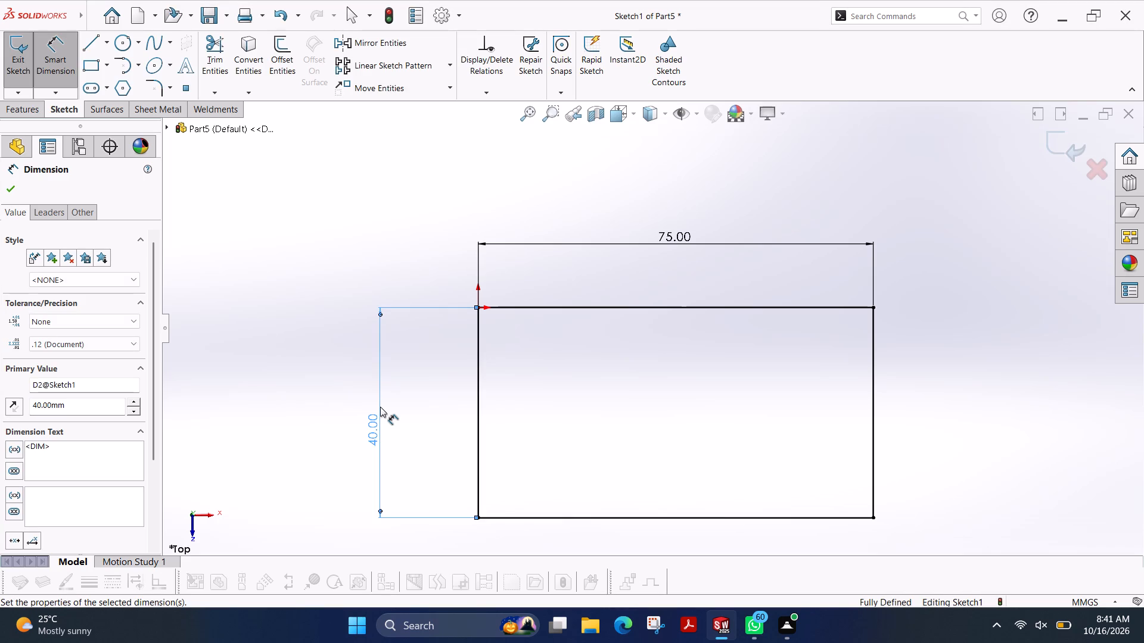
Draw a horizontal construction line about 91 mm long across the lower part of the rectangle, extending past both vertical sides.
scroll(611, 330, down, 2)
scroll(611, 330, up, 3)
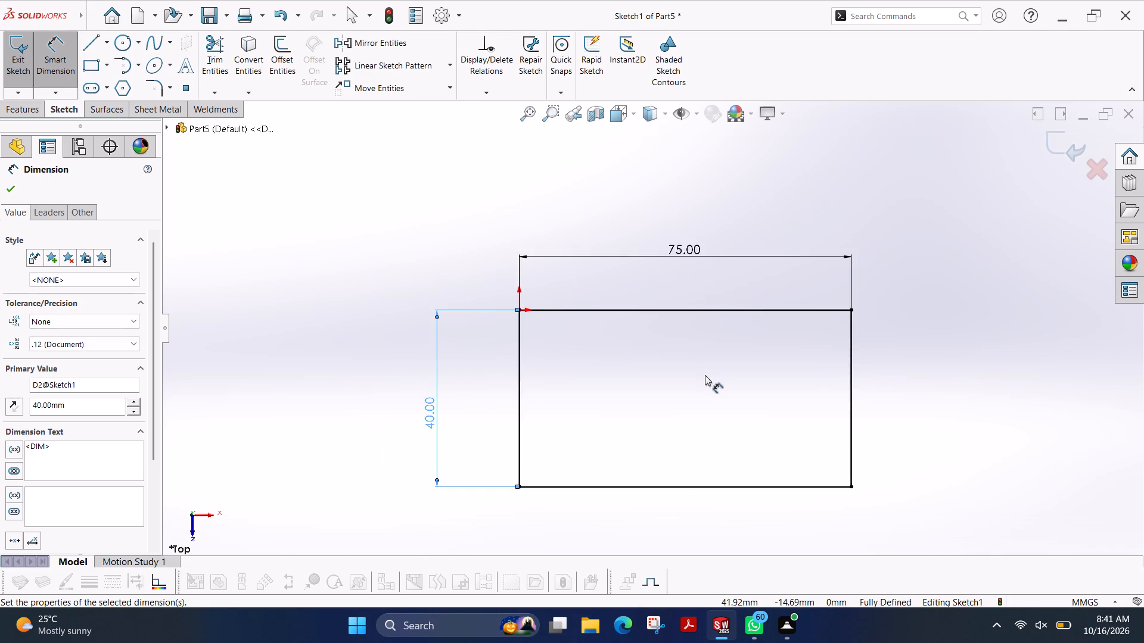
scroll(705, 375, up, 1)
scroll(705, 376, down, 3)
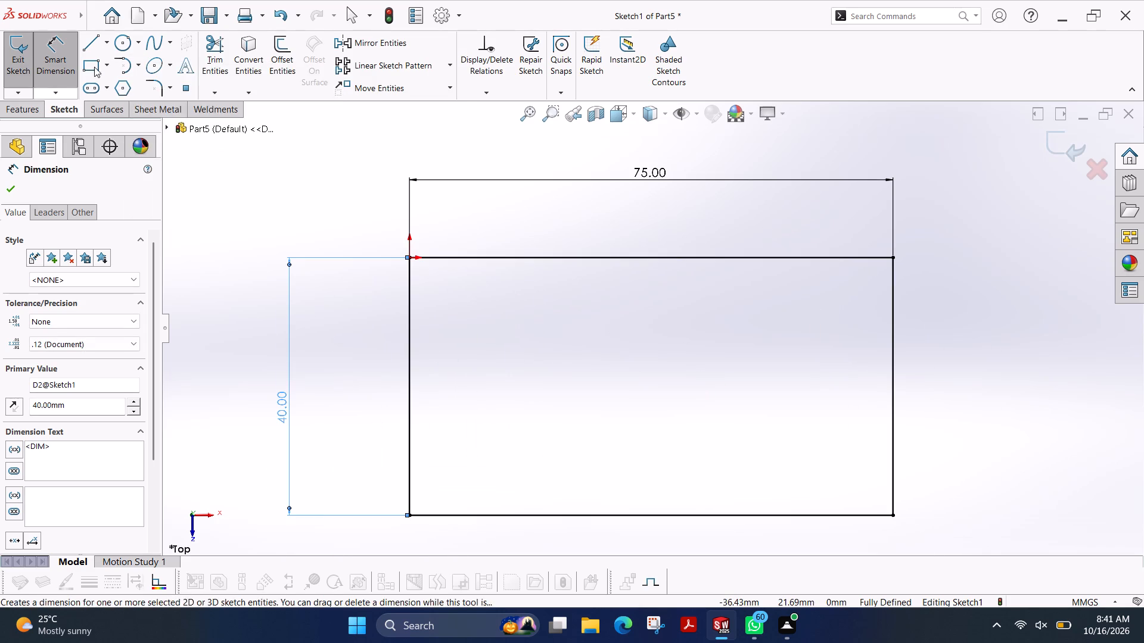
click(93, 39)
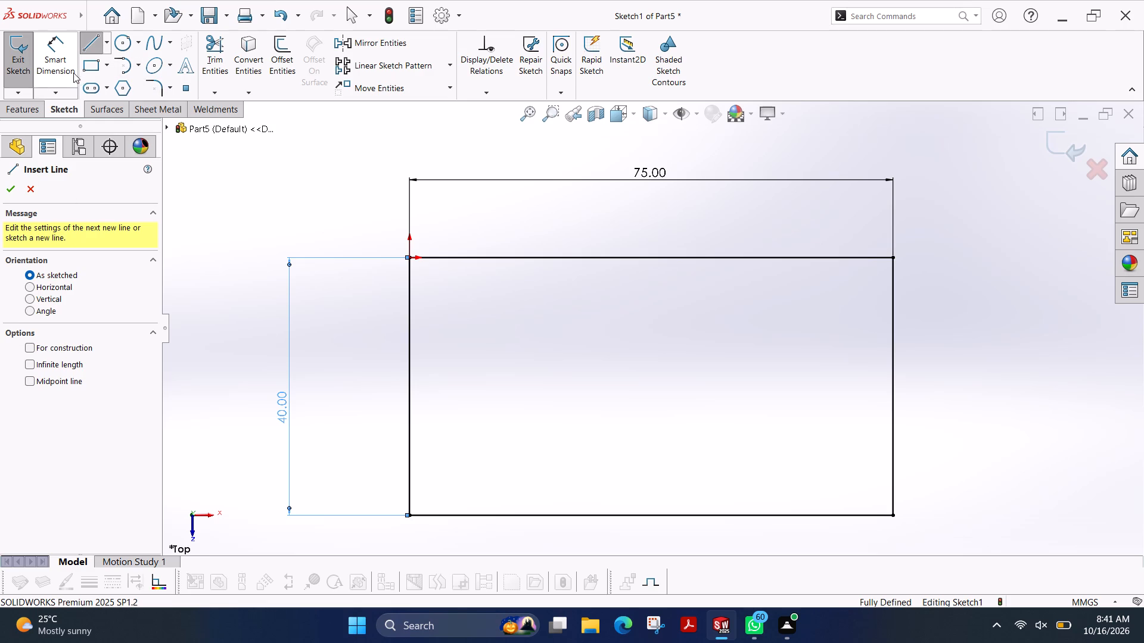
click(52, 345)
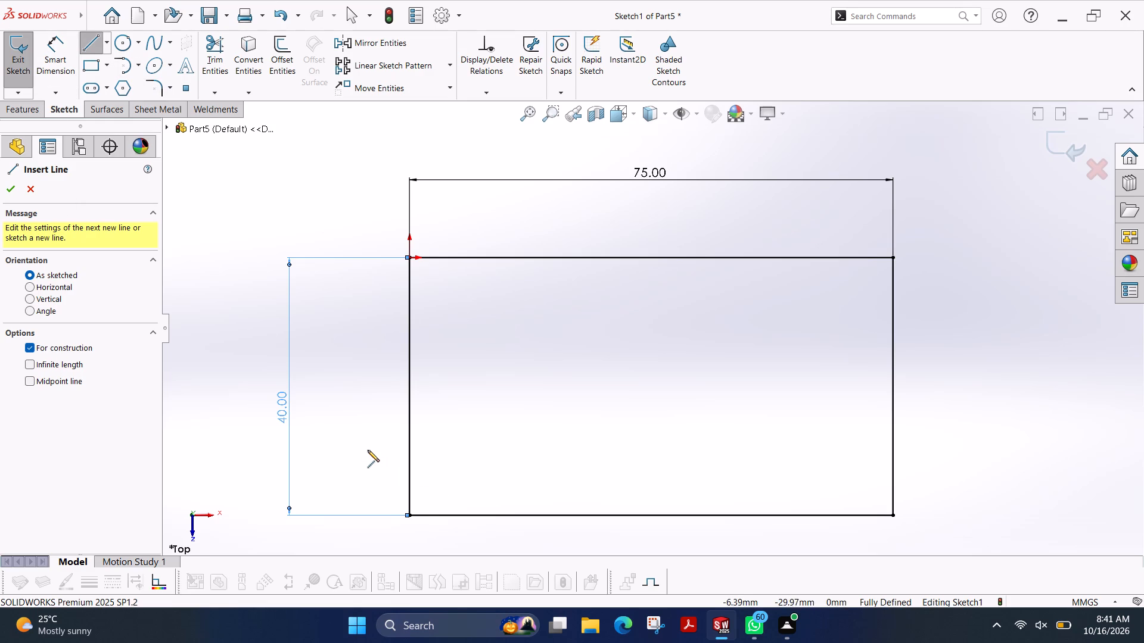
click(367, 448)
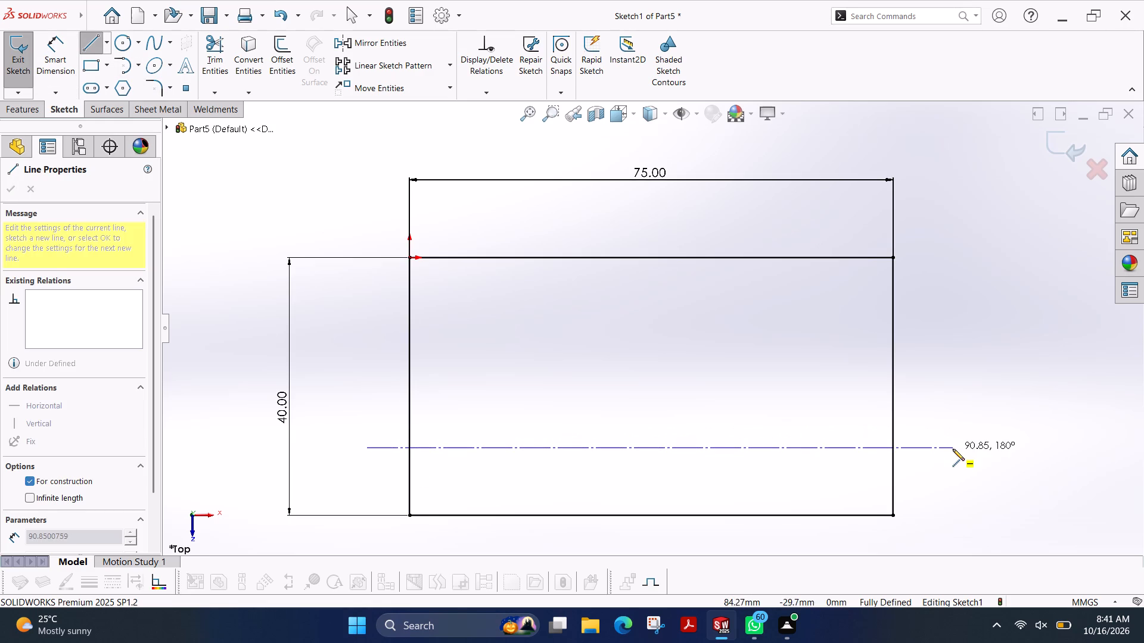
click(952, 449)
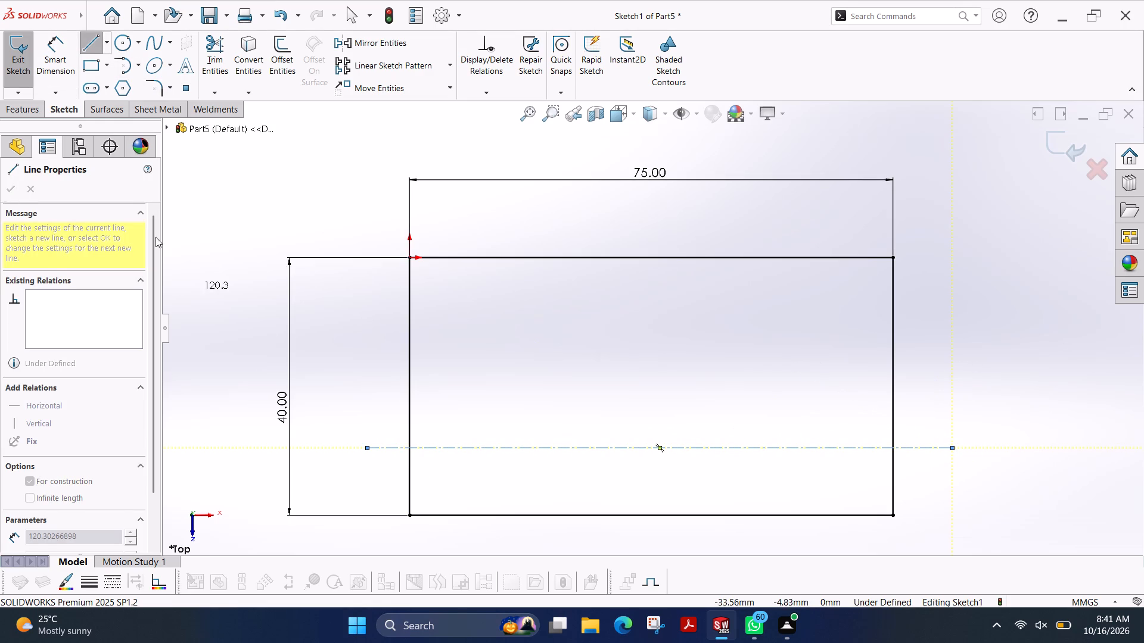
key(Escape)
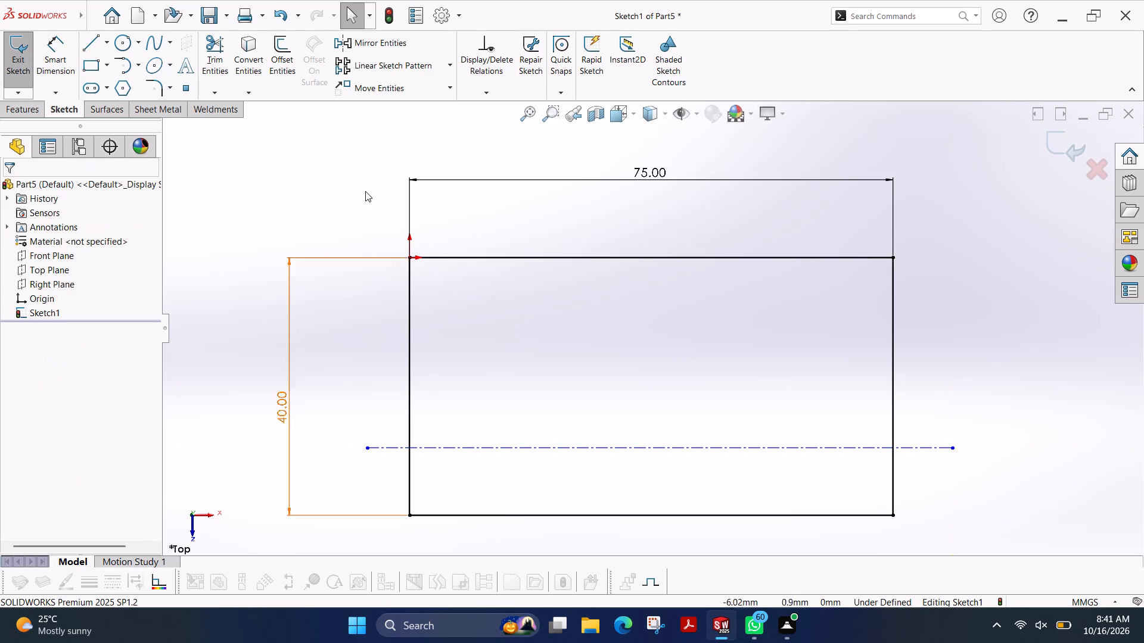
Sketch two circles centred on the construction line inside the rectangle, the left one with a radius of about 3.6 mm.
click(123, 47)
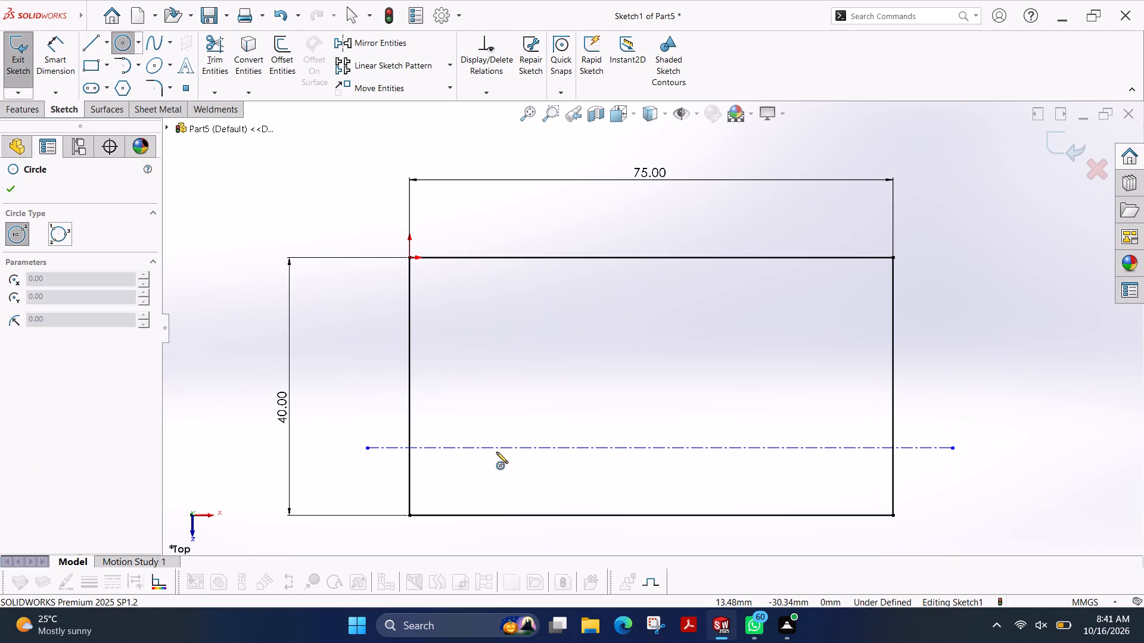
click(497, 447)
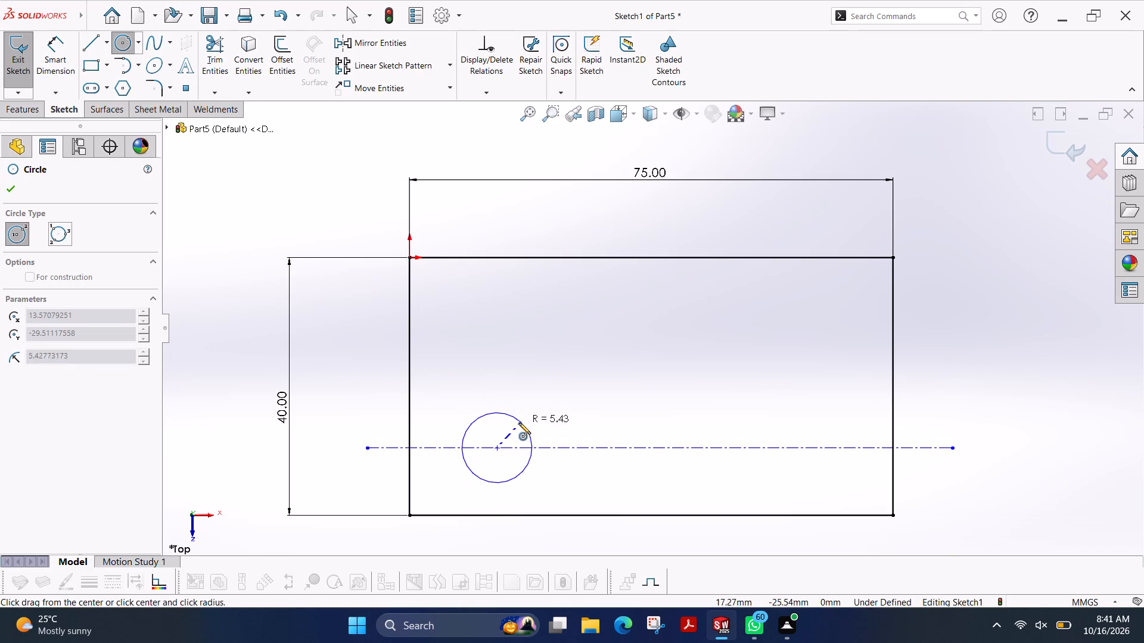
click(510, 429)
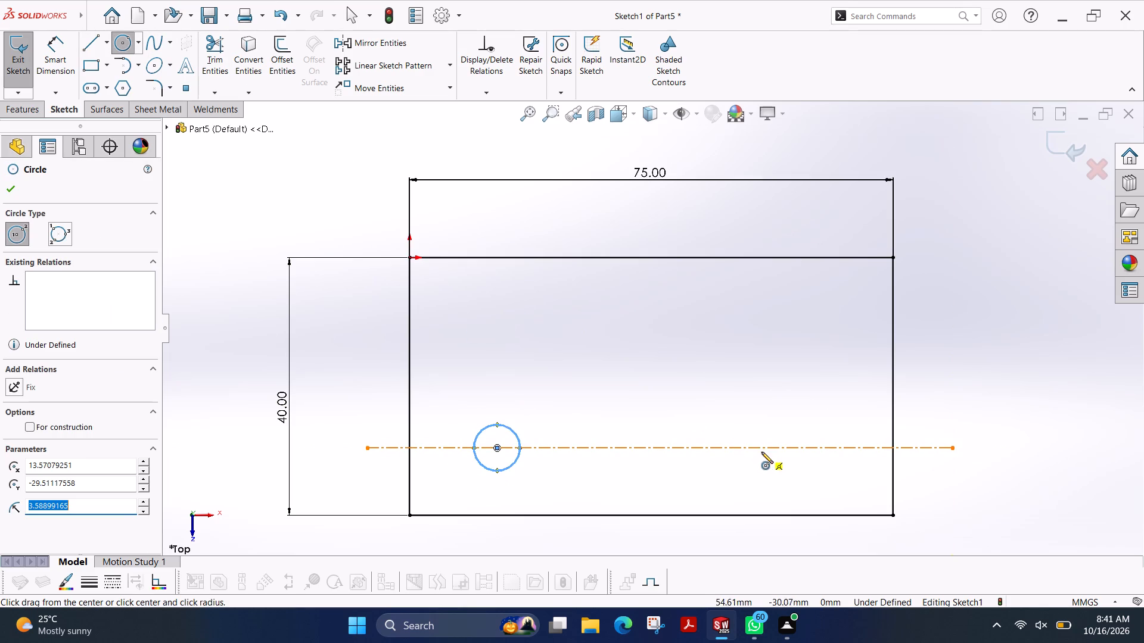
click(751, 450)
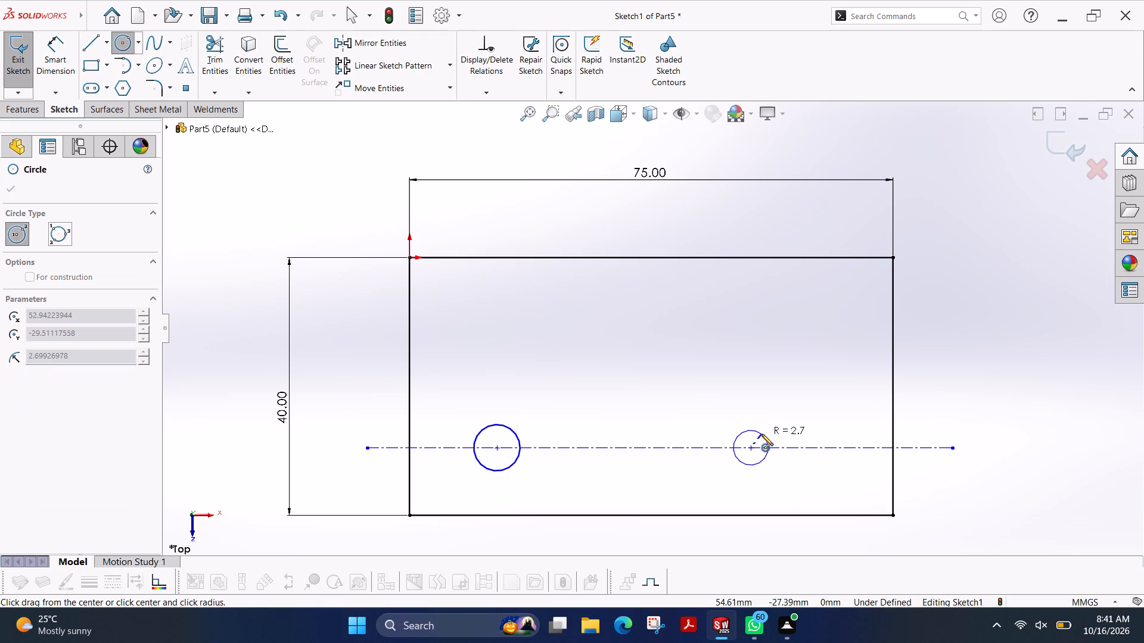
click(762, 431)
key(Escape)
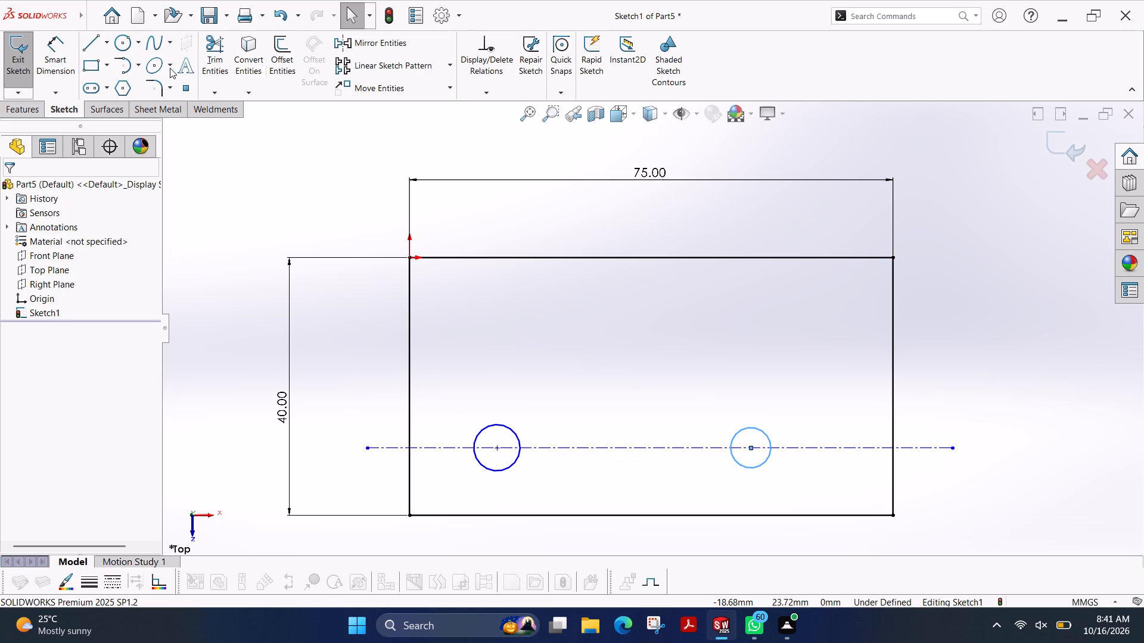
Dimension the horizontal distance between the two circle centres to 35 mm.
click(69, 48)
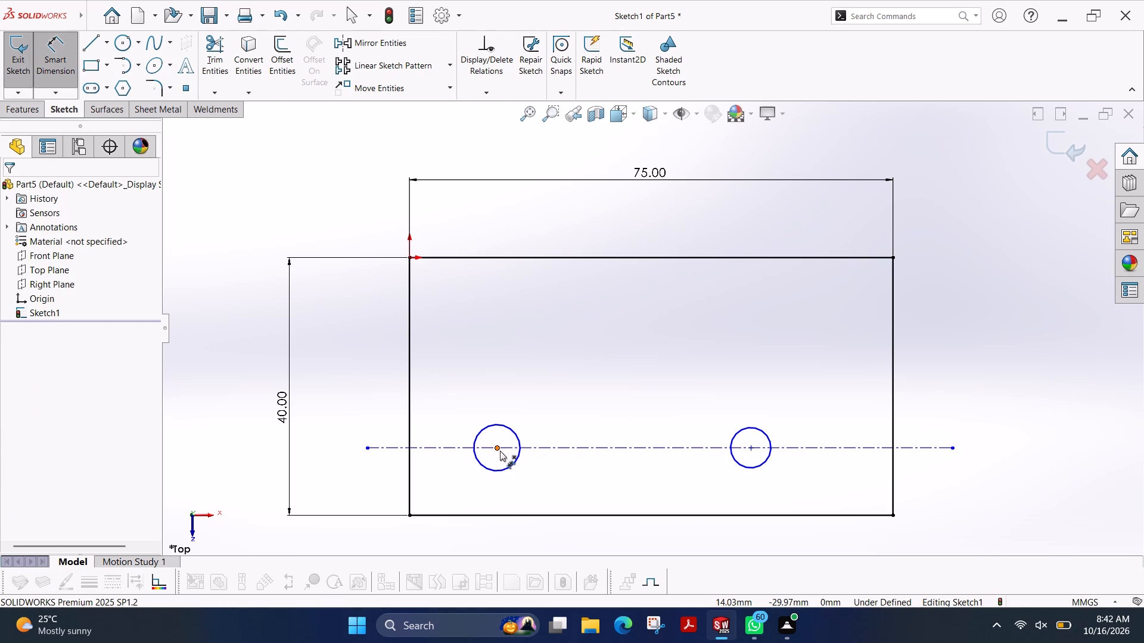
click(499, 450)
click(748, 448)
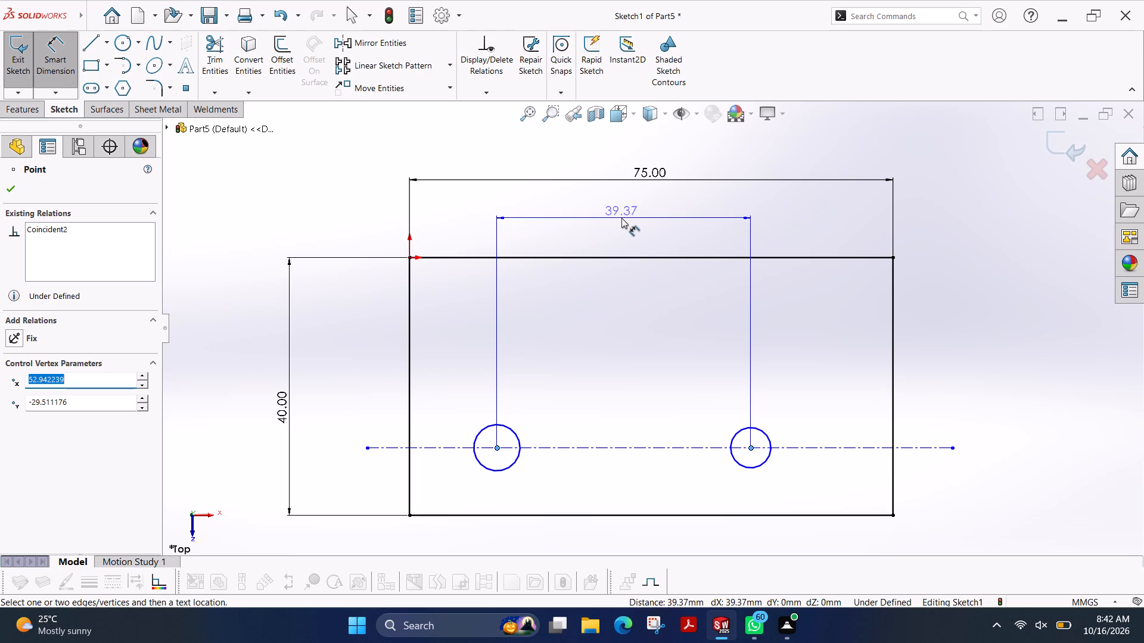
click(621, 218)
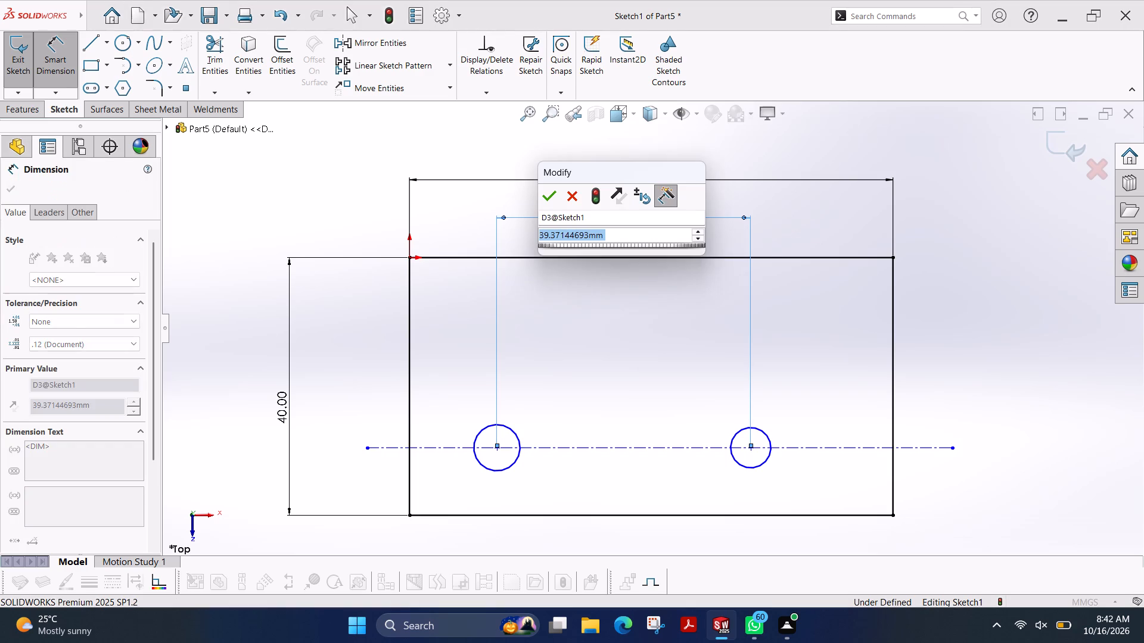
text(35)
key(Return)
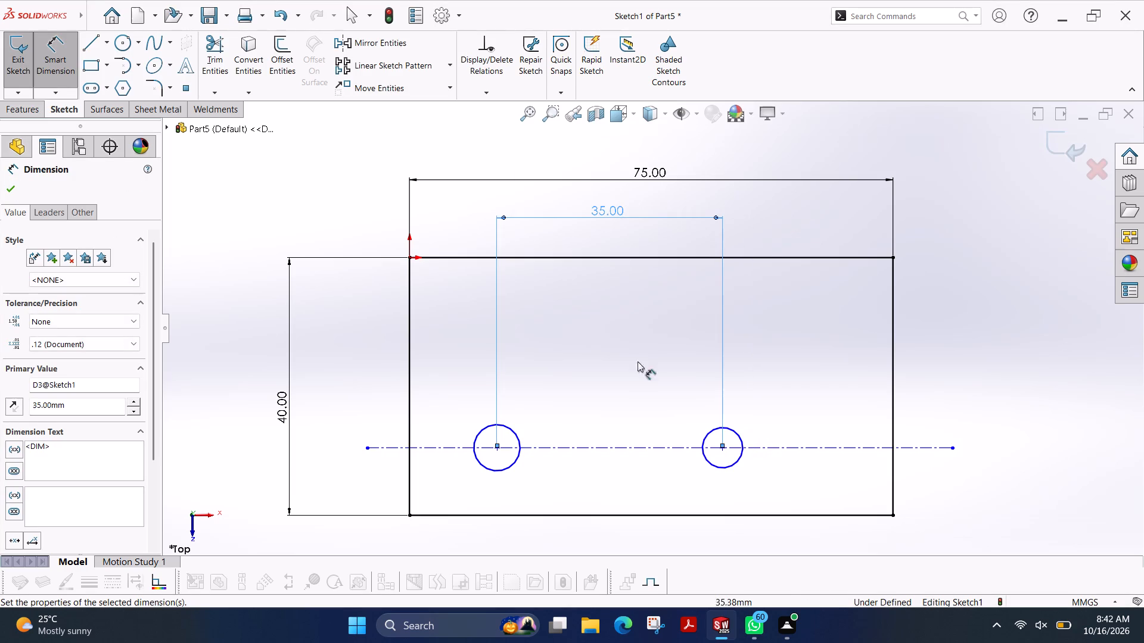
Dimension the construction line 15 mm above the rectangle's bottom edge.
click(437, 451)
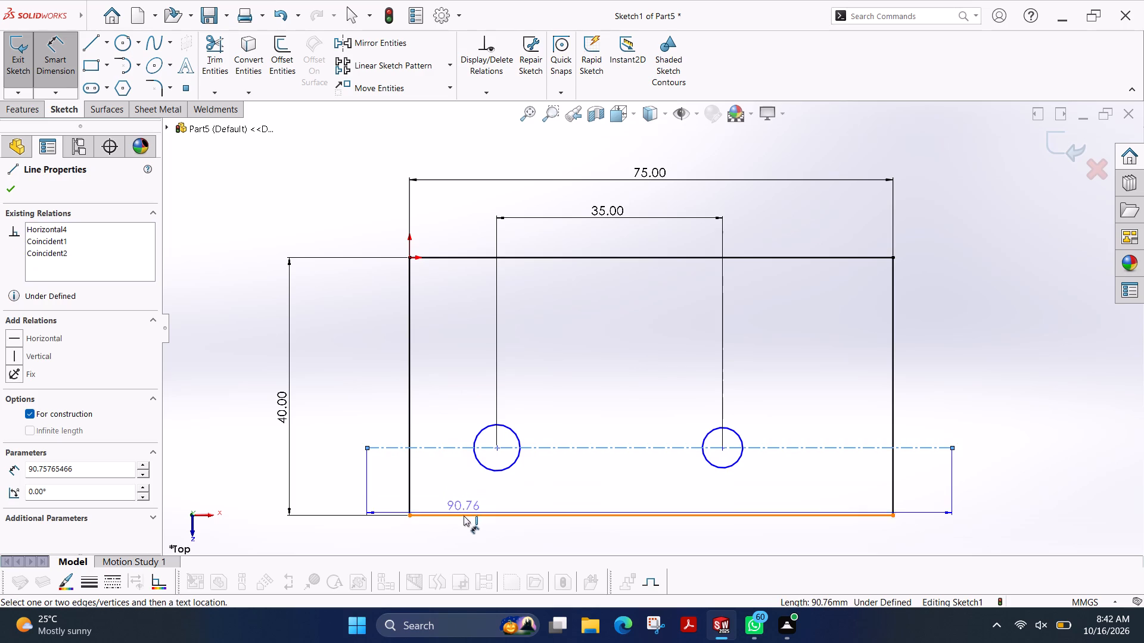
click(464, 514)
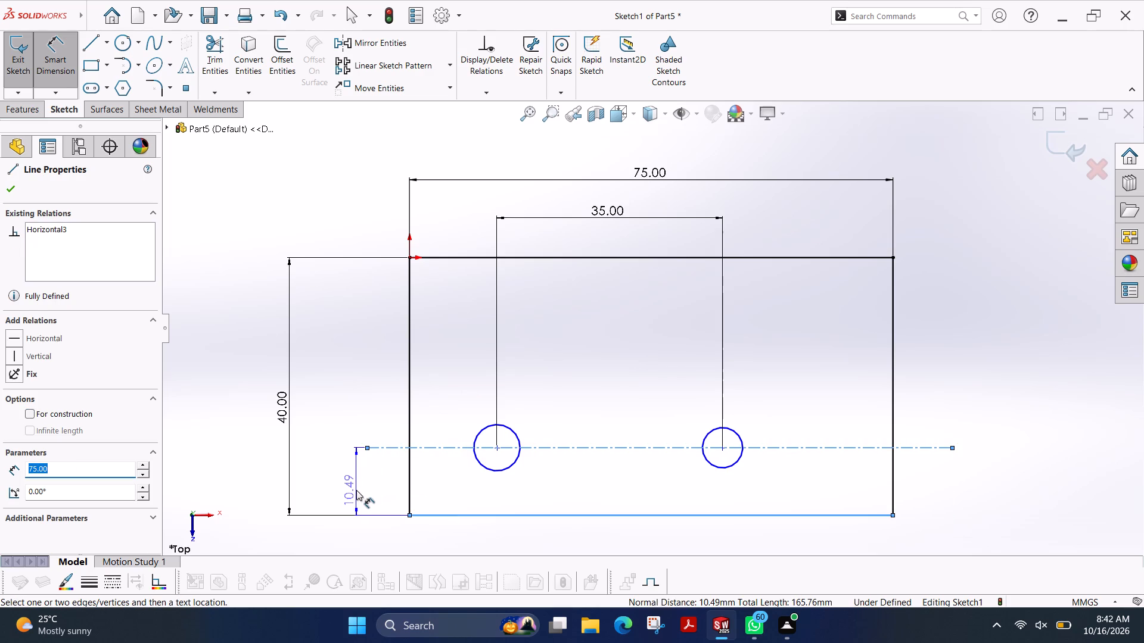
click(356, 490)
text(15)
key(Return)
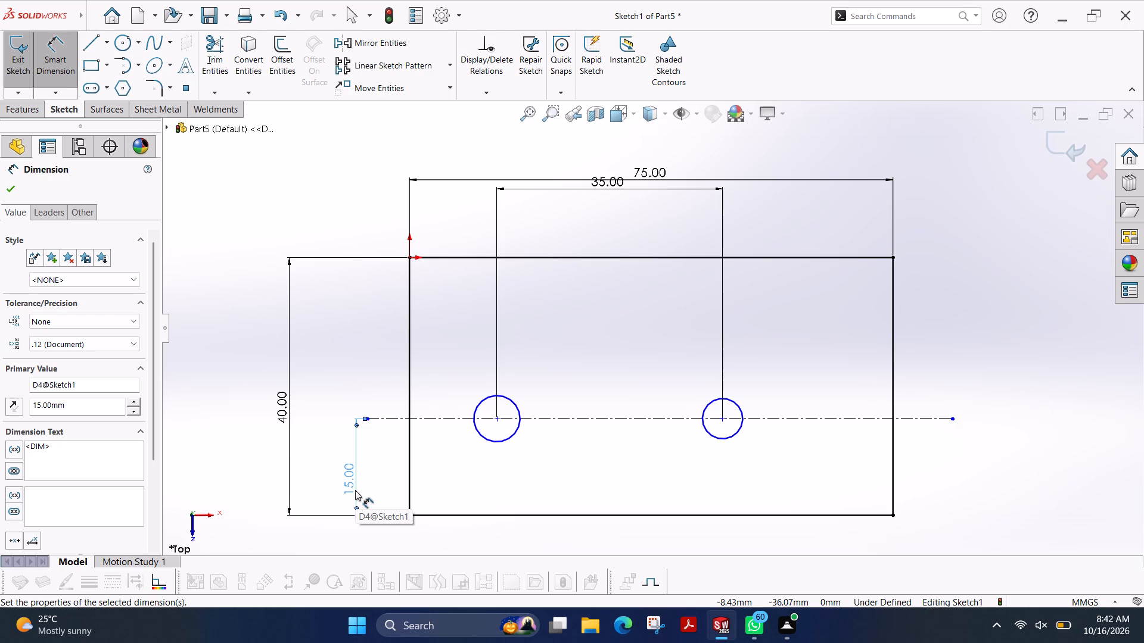
Dimension the right circle's centre 55 mm from the rectangle's left edge.
click(409, 376)
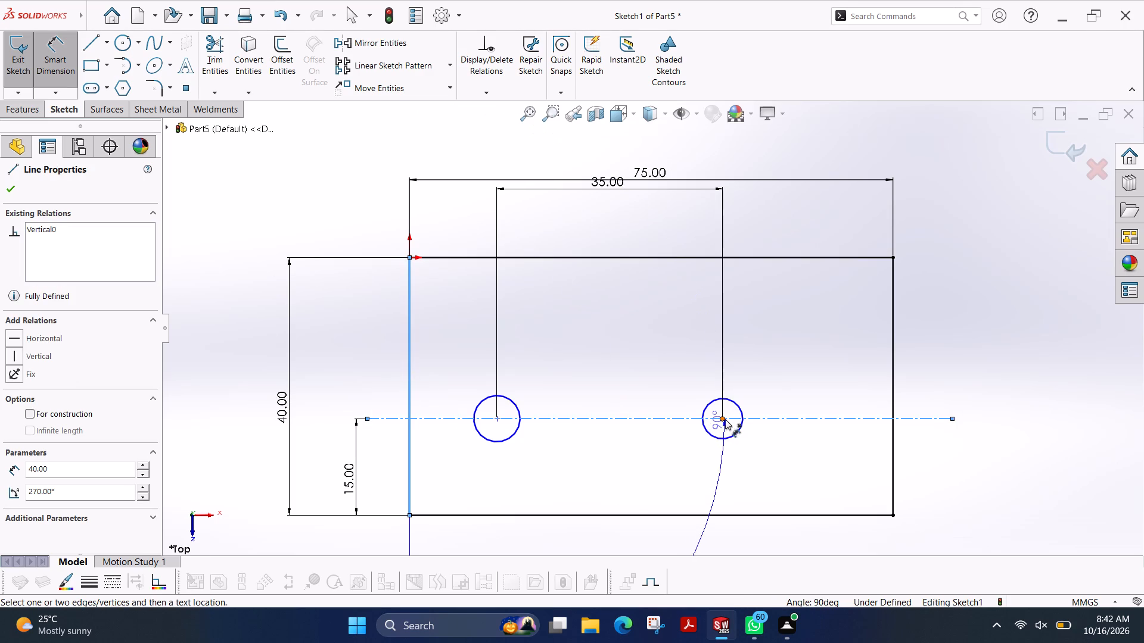
click(722, 418)
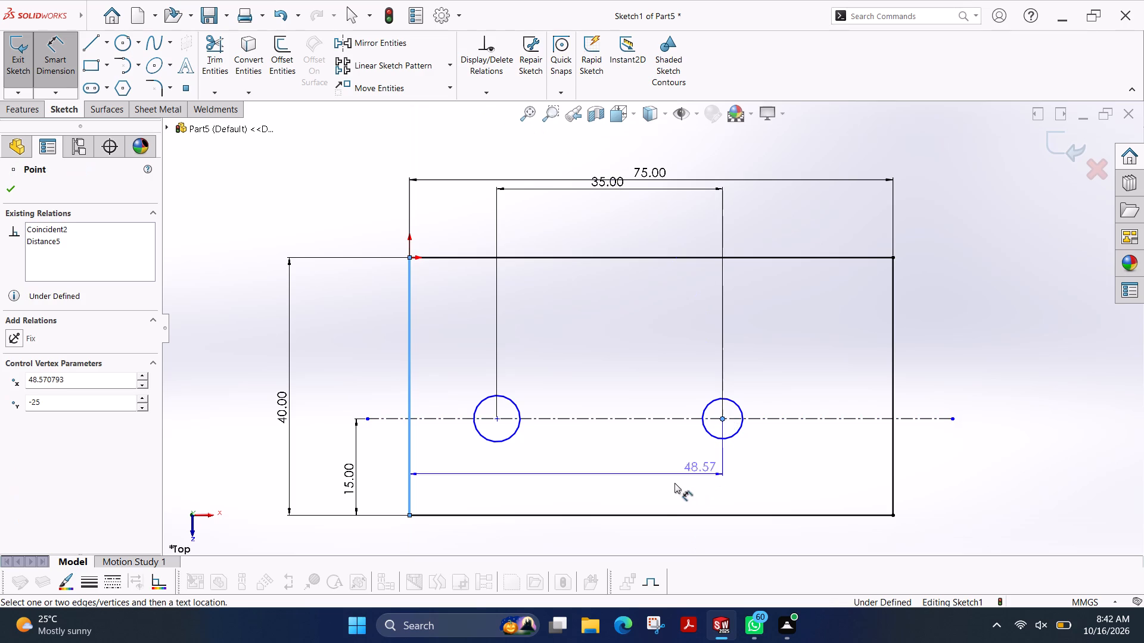
scroll(640, 513, up, 2)
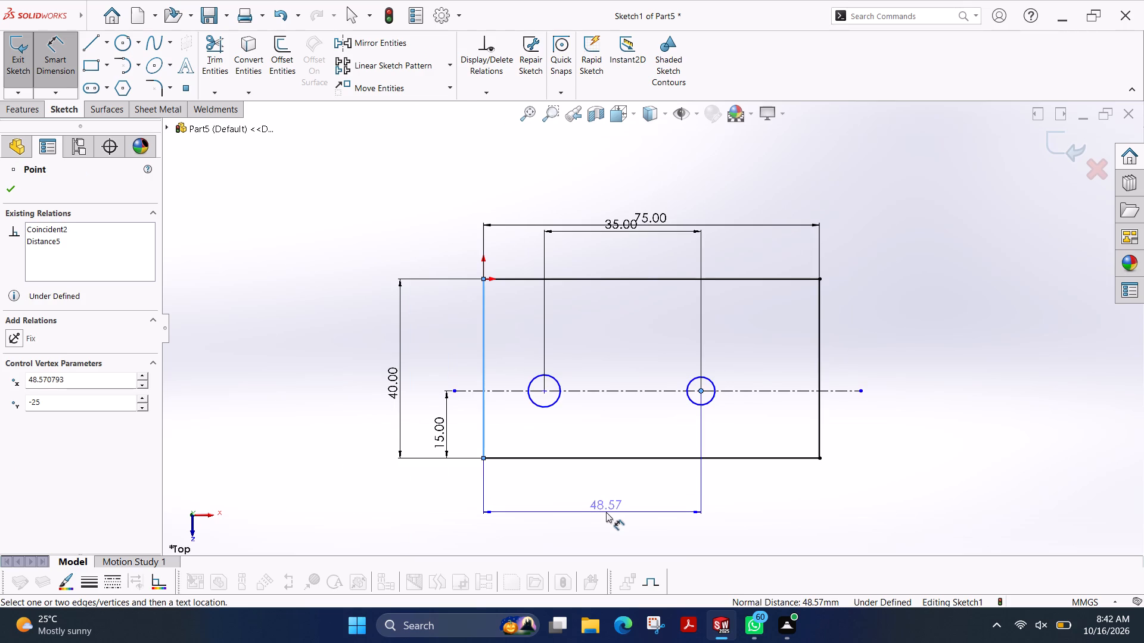
click(601, 522)
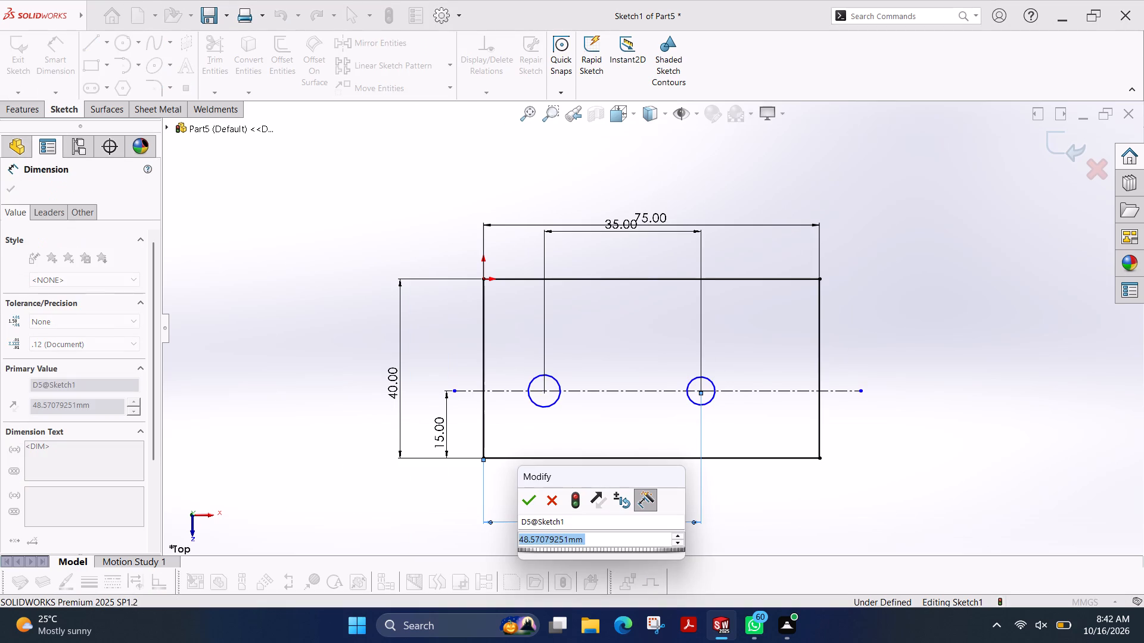
text(55)
key(Return)
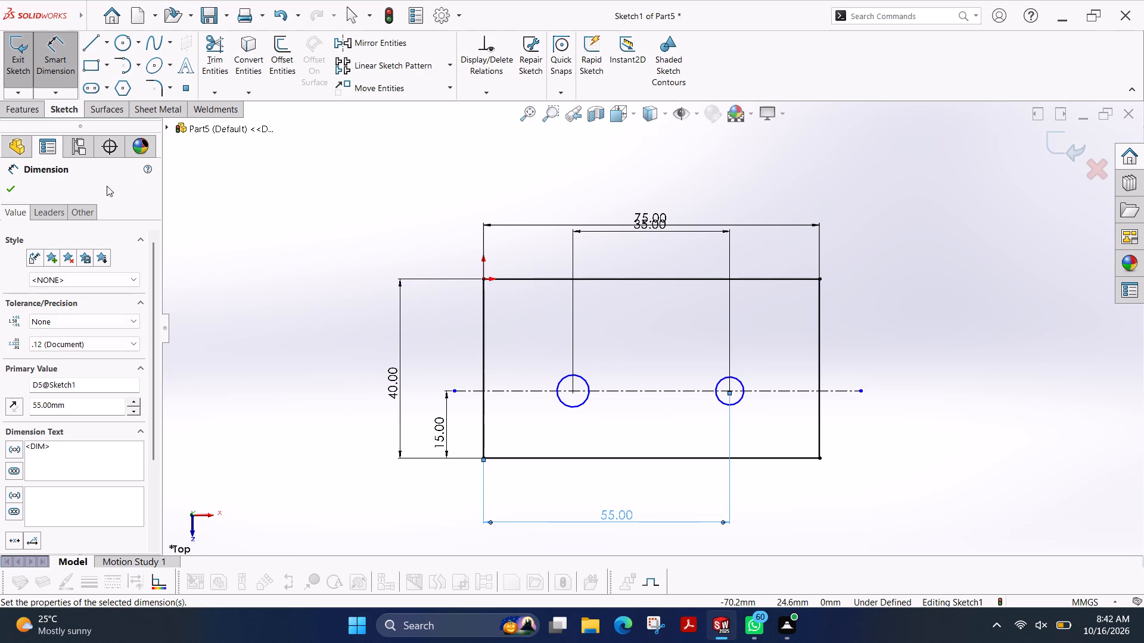
click(13, 191)
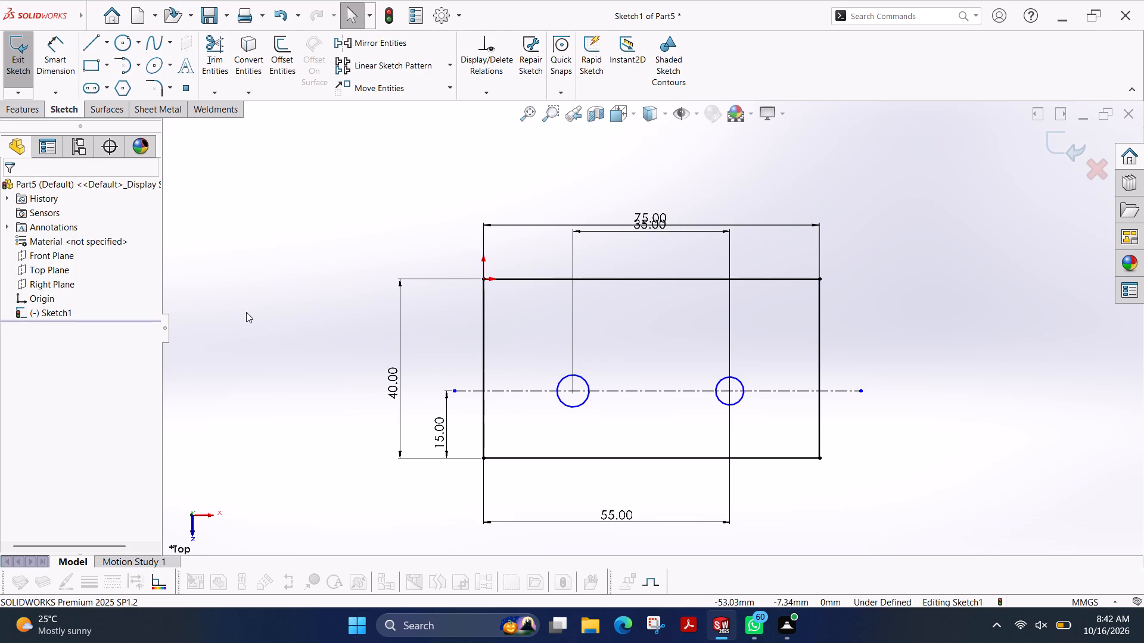
Dimension both circles on the construction line to a diameter of 8 mm each.
click(57, 50)
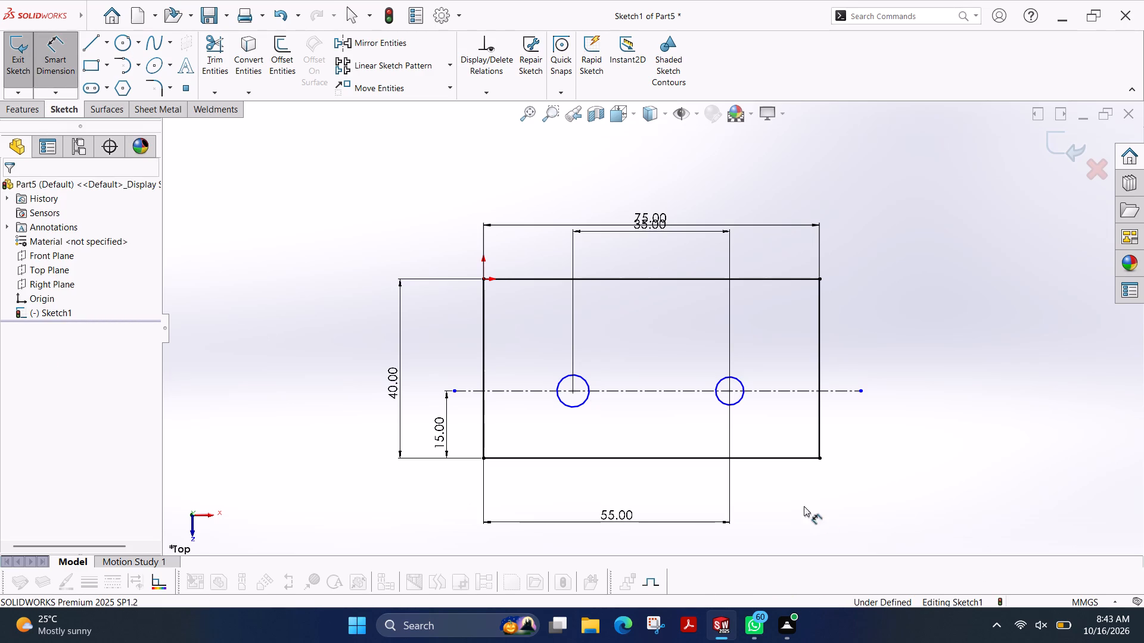
click(742, 399)
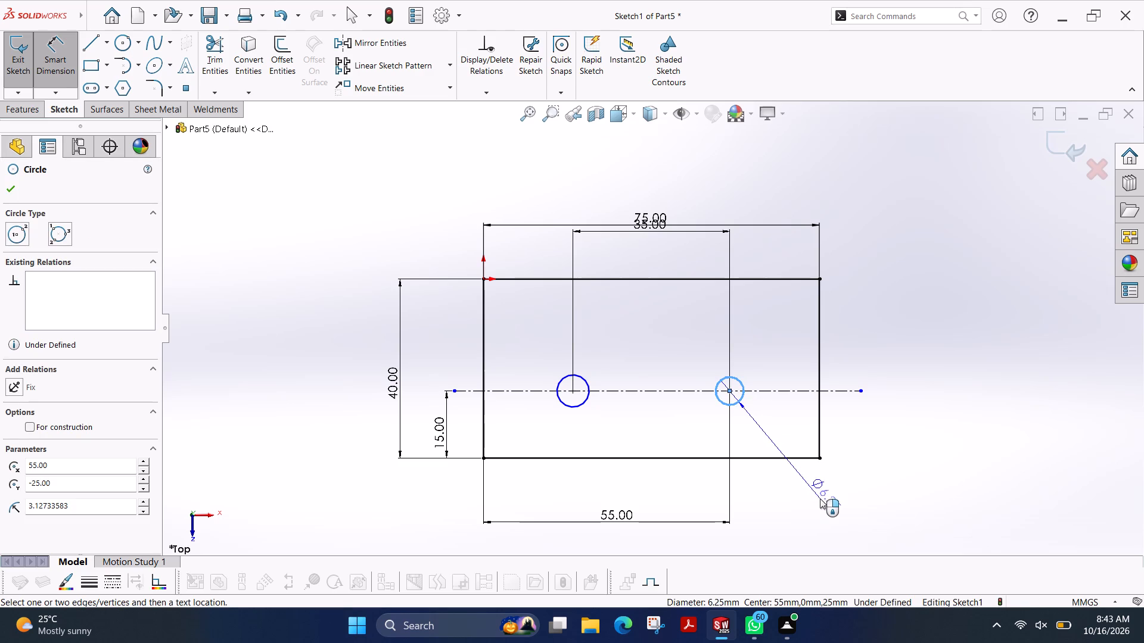
click(820, 505)
key(8)
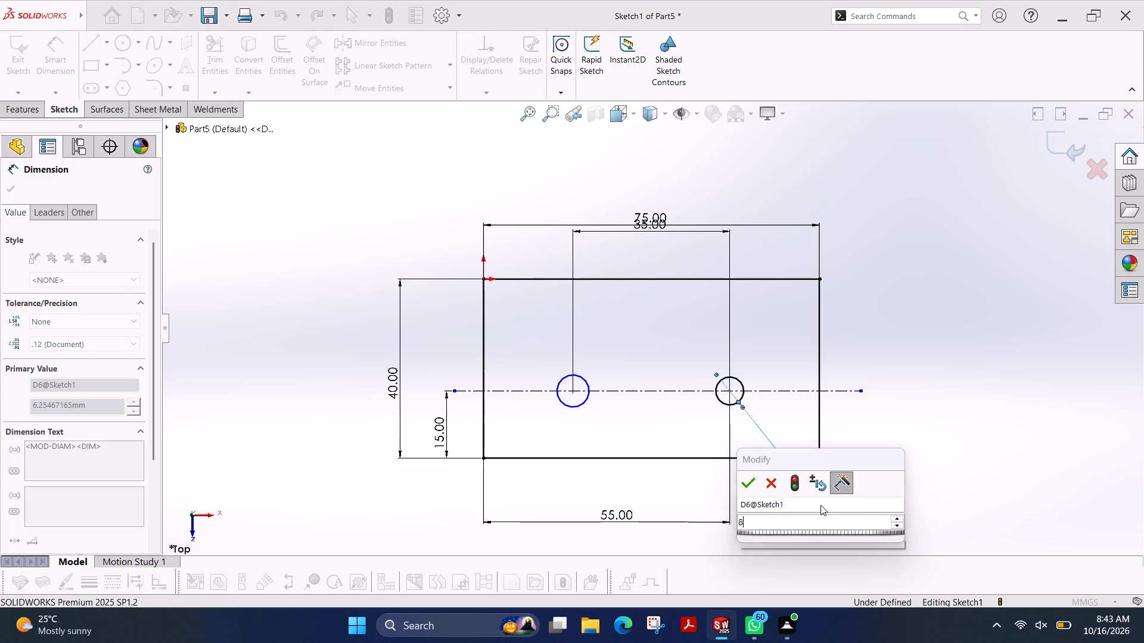
key(Return)
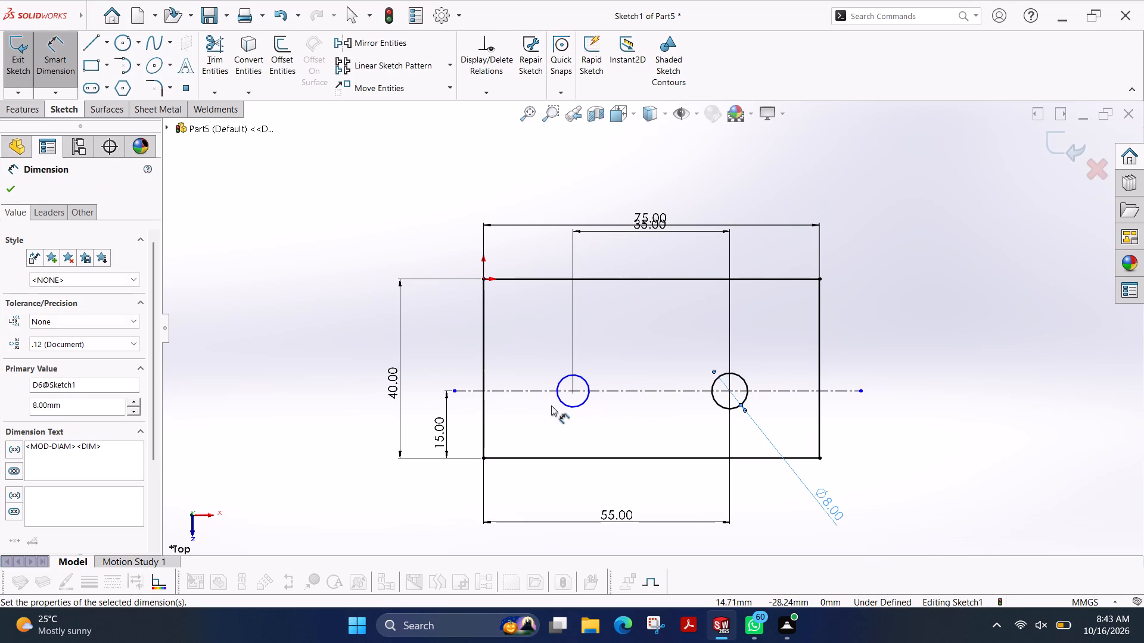
click(564, 401)
click(431, 503)
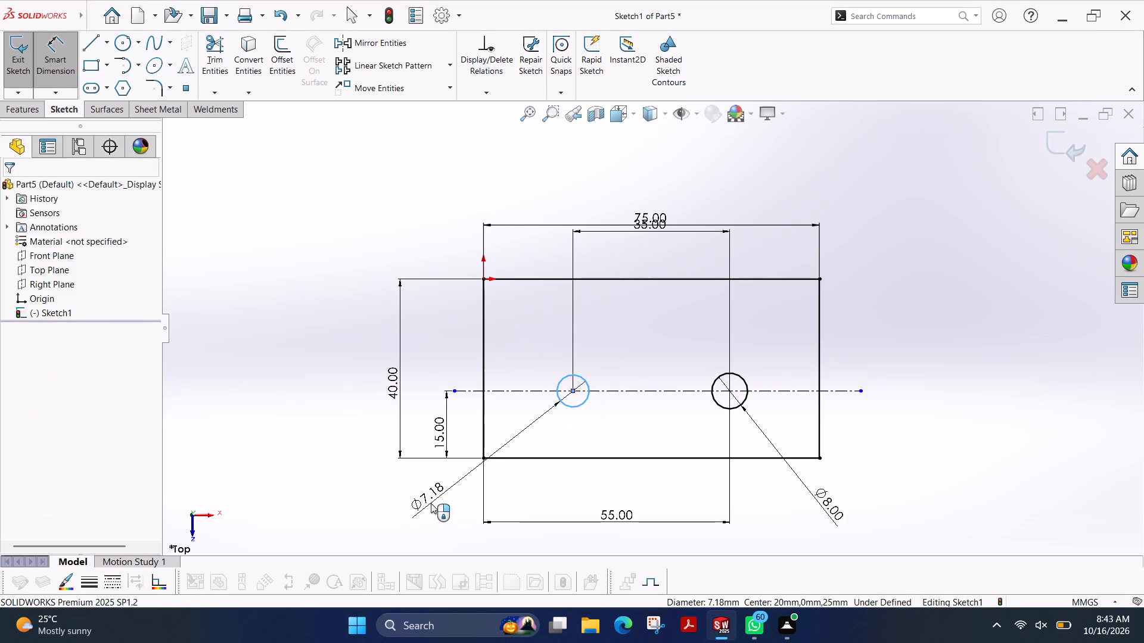
key(8)
key(Return)
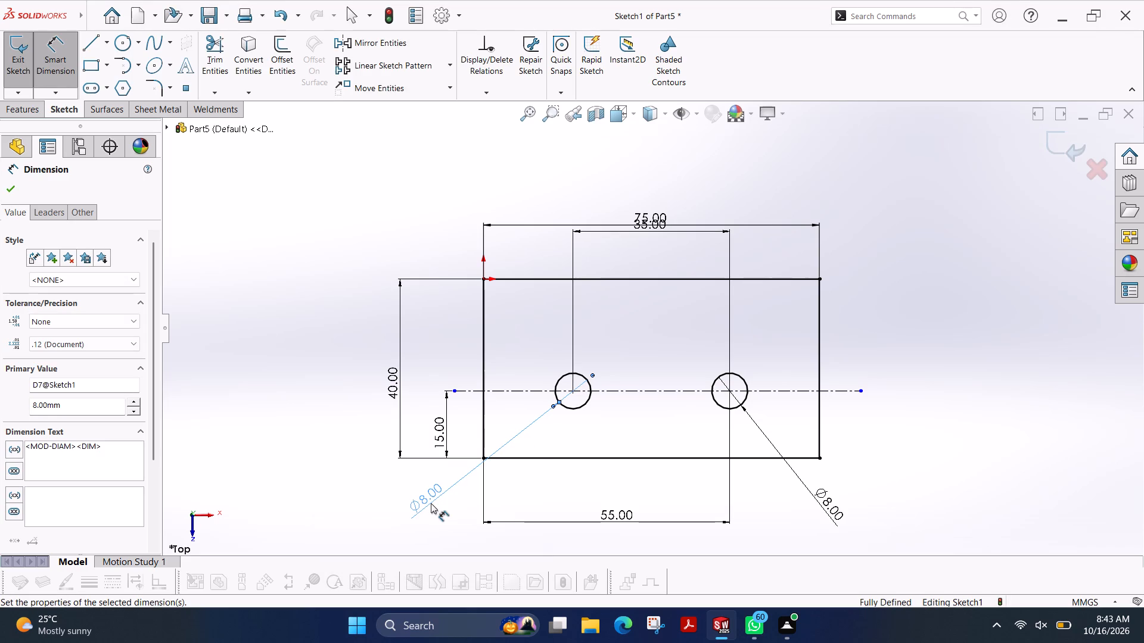
click(5, 186)
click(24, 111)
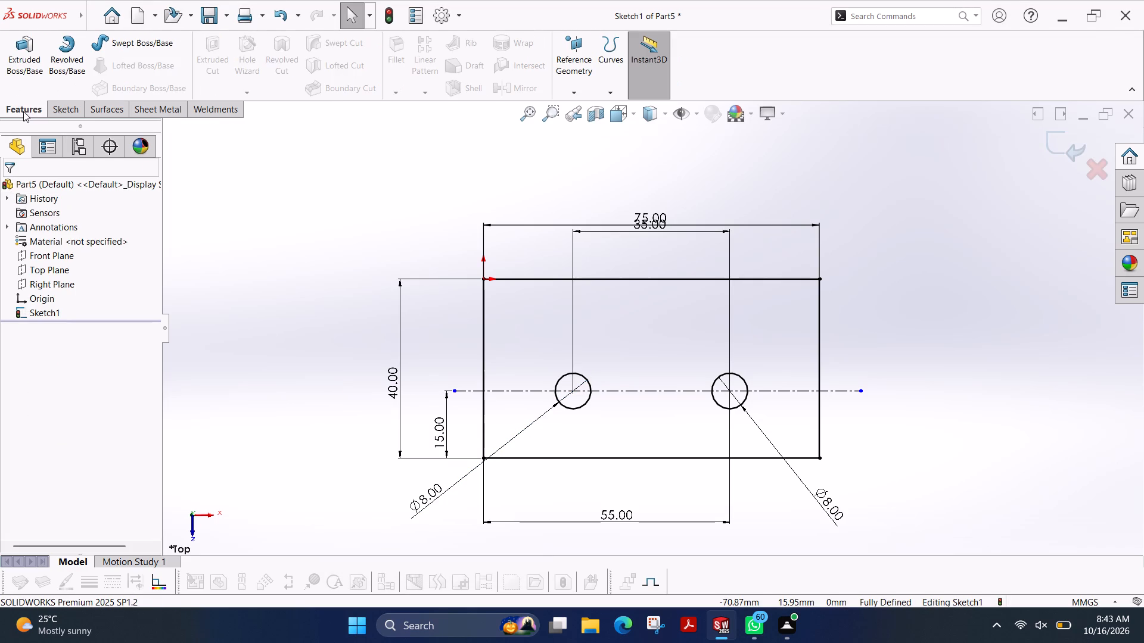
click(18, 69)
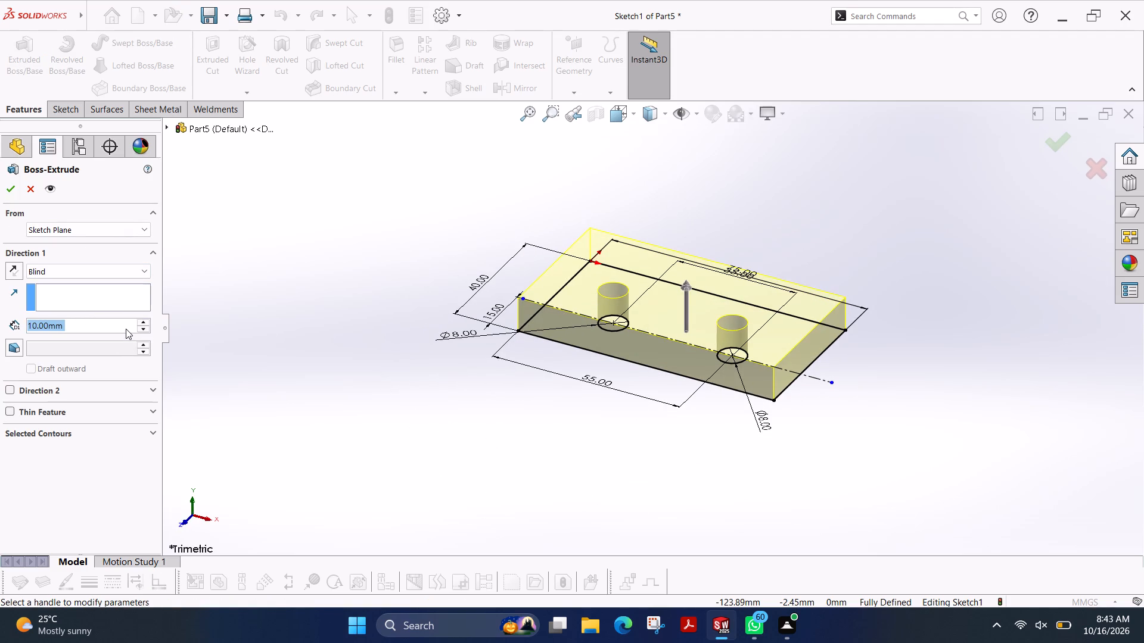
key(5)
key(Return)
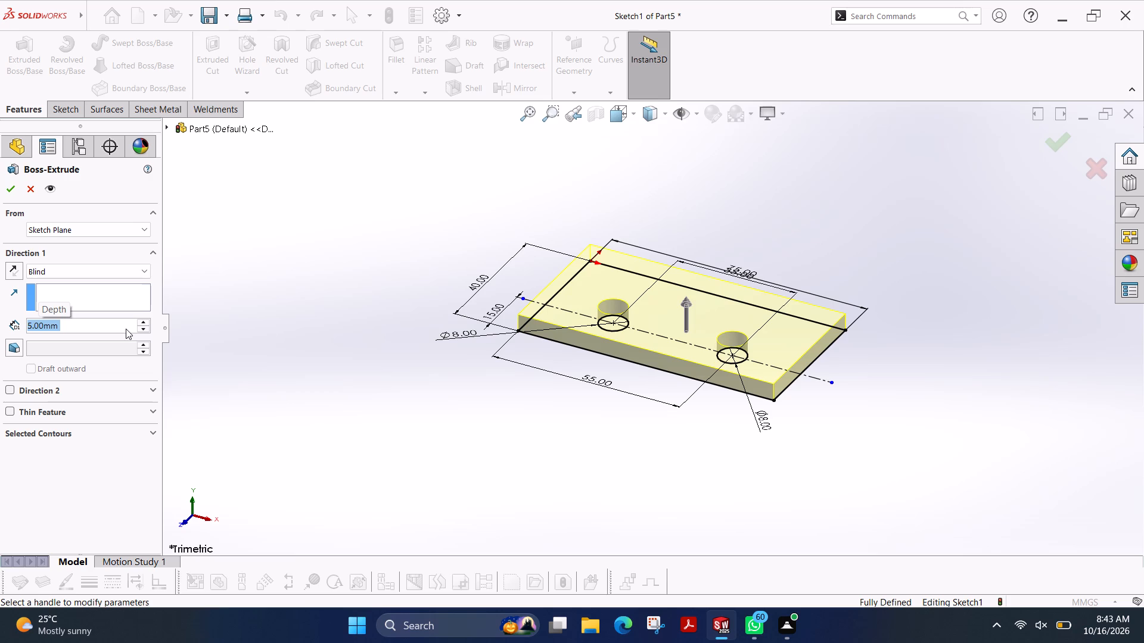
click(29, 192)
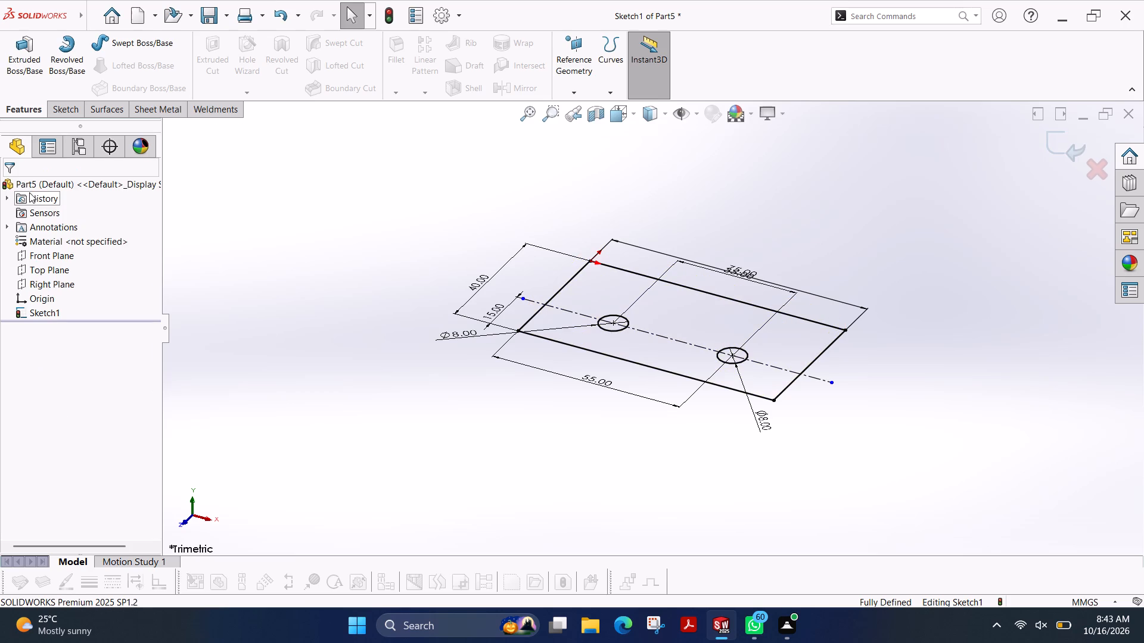
Exit the sketch and reopen Sketch1 for editing, facing the sketch plane.
click(38, 314)
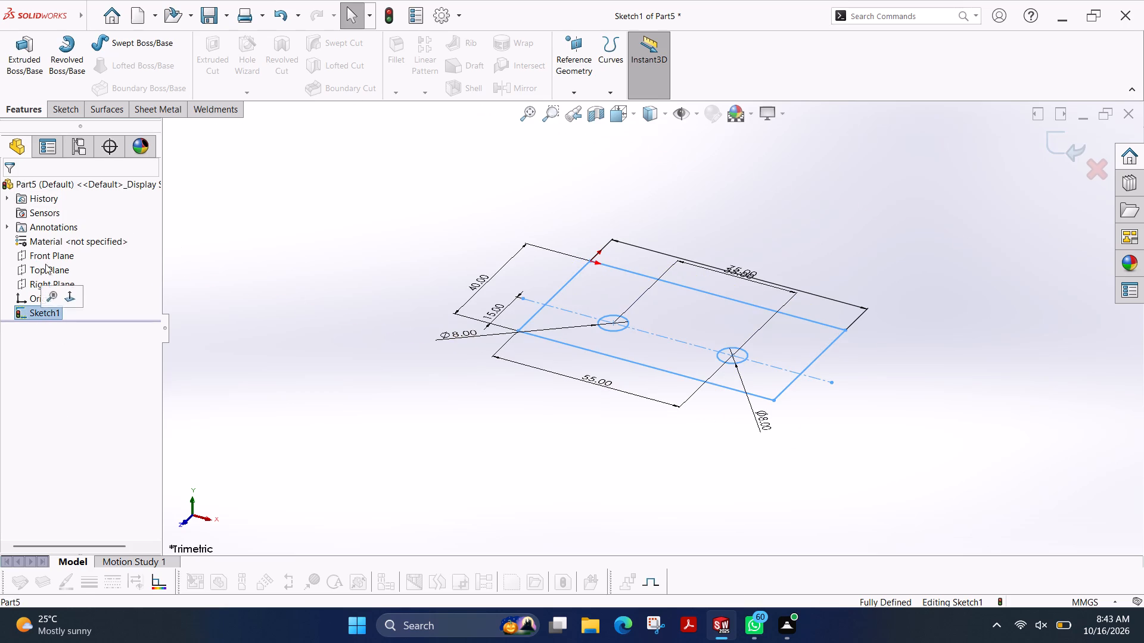
click(56, 106)
click(23, 57)
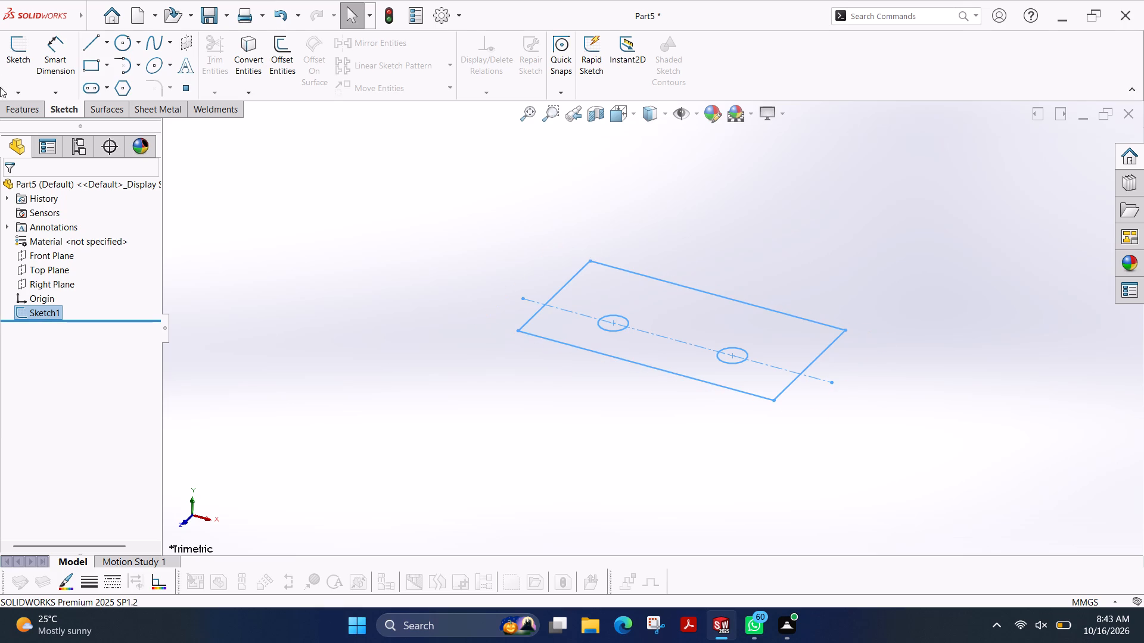
click(19, 45)
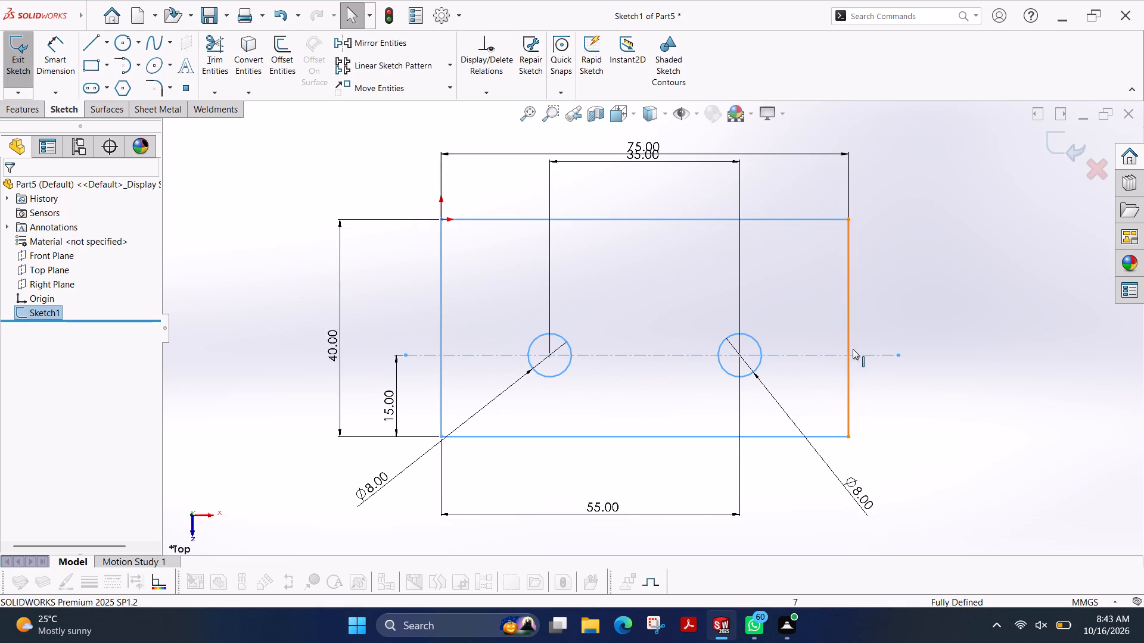
key(Escape)
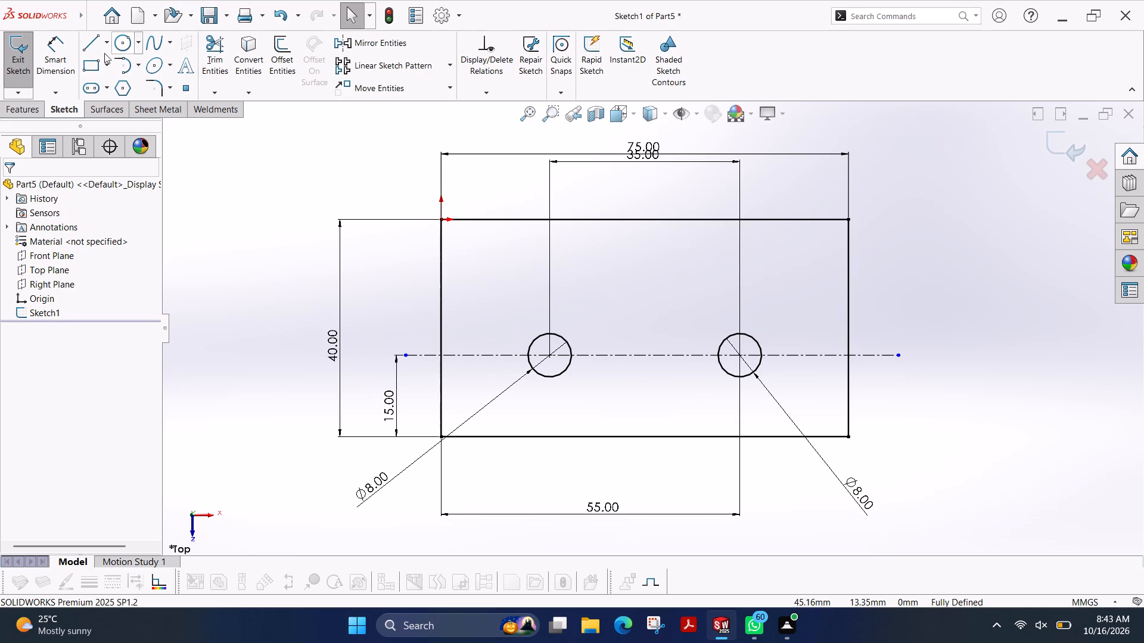
Draw a diagonal line about 28 mm long across the rectangle's lower-right corner, from the bottom edge to the right edge.
click(86, 47)
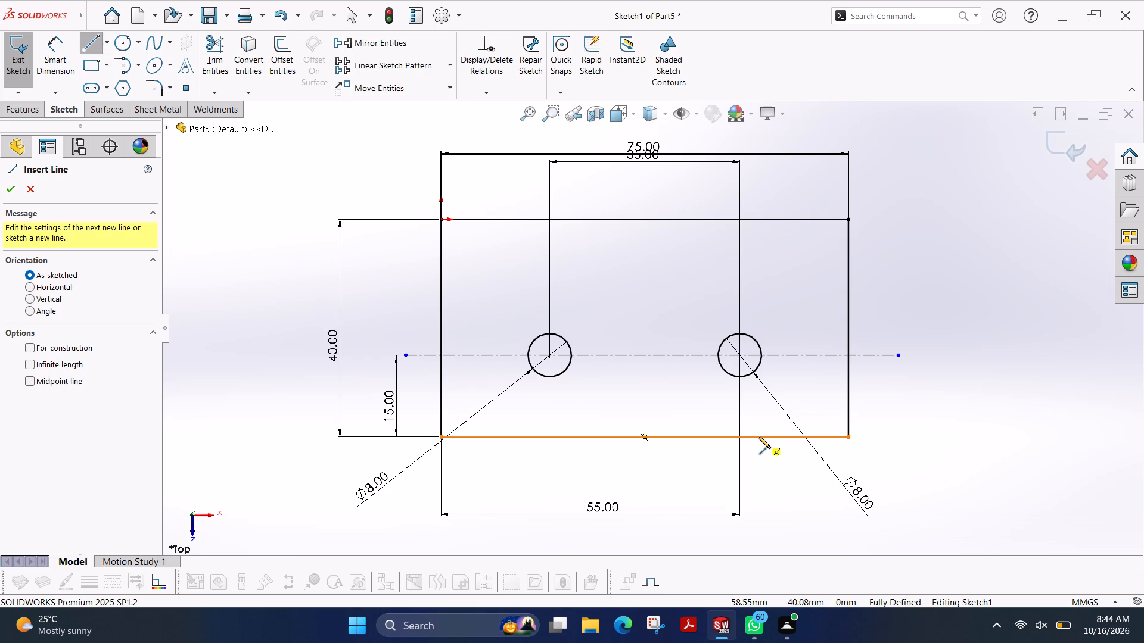
click(759, 437)
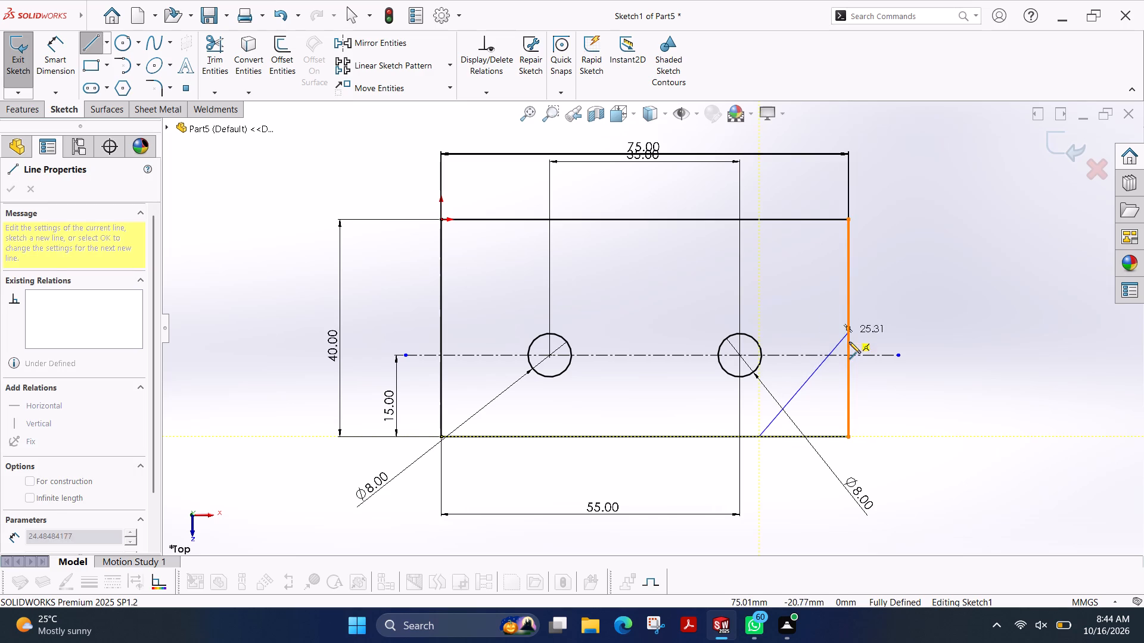
click(848, 313)
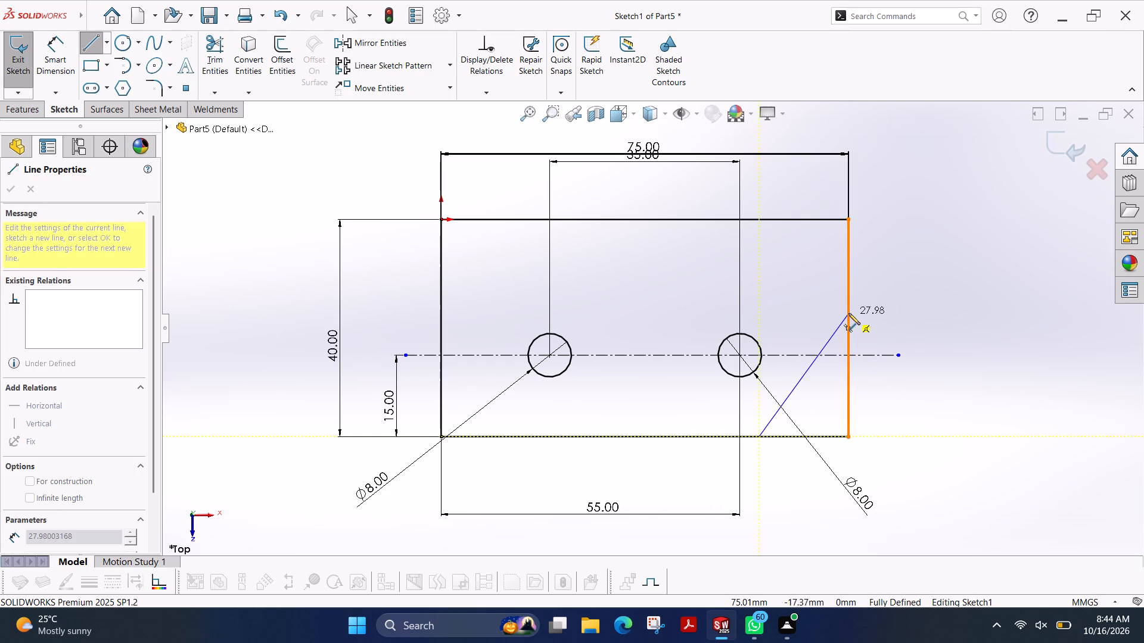
key(Escape)
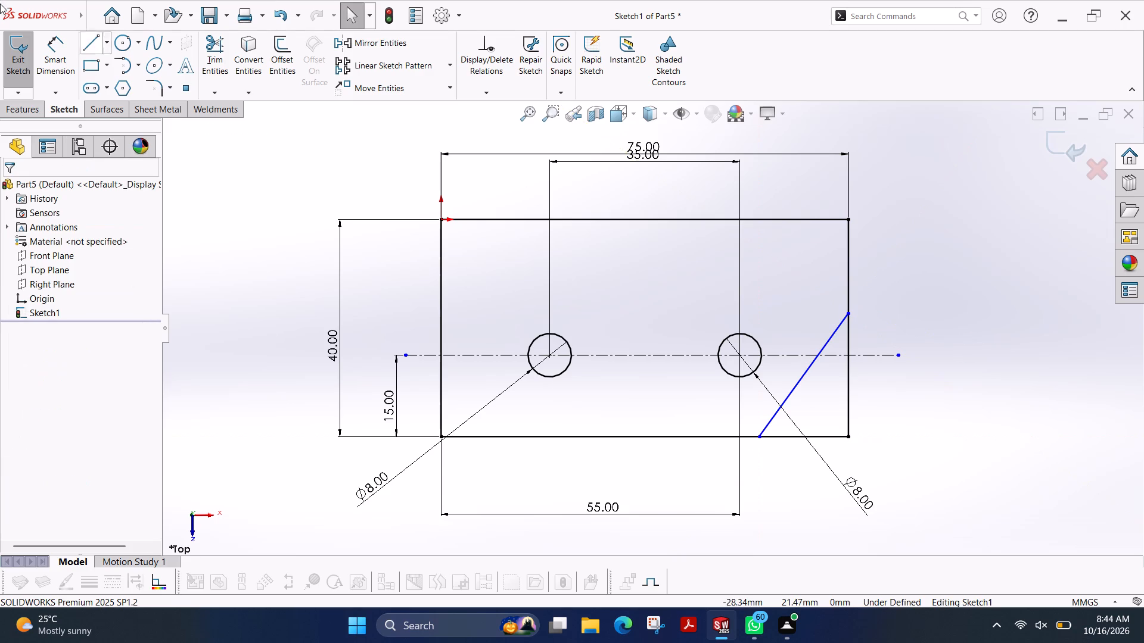
Dimension the diagonal line's upper endpoint 25 mm below the rectangle's top edge.
click(60, 61)
click(819, 220)
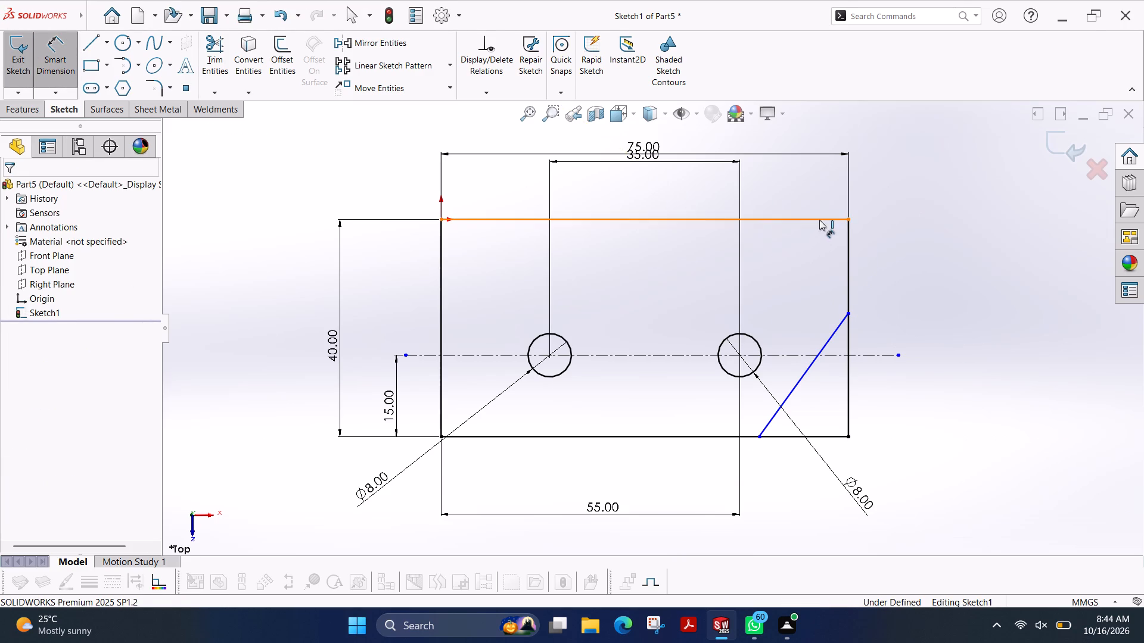
click(848, 314)
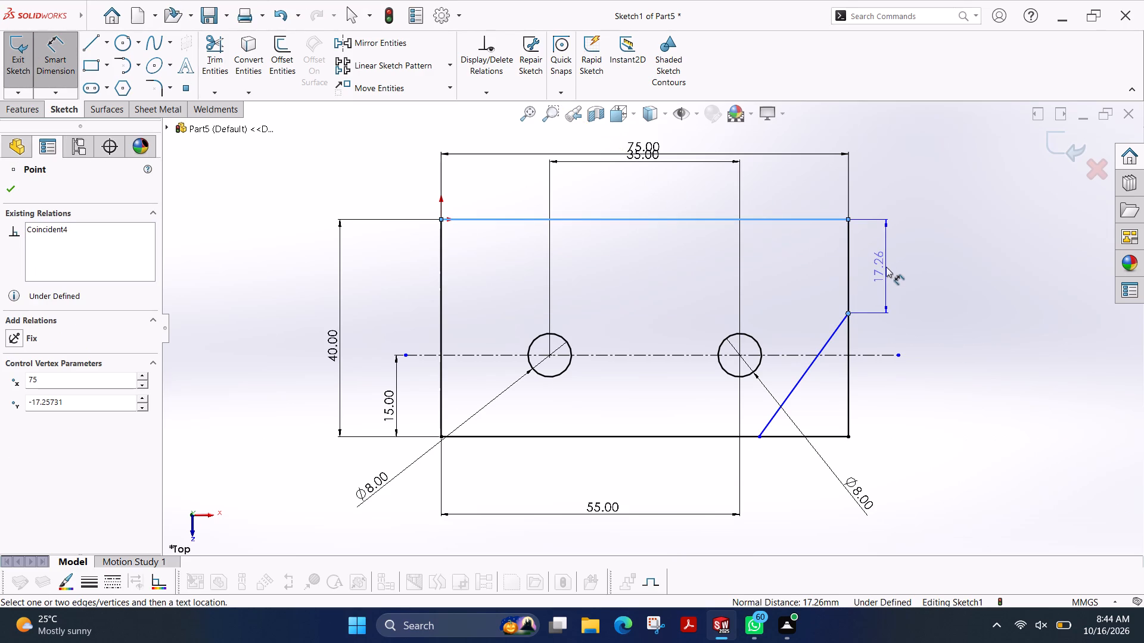
click(886, 266)
text(25)
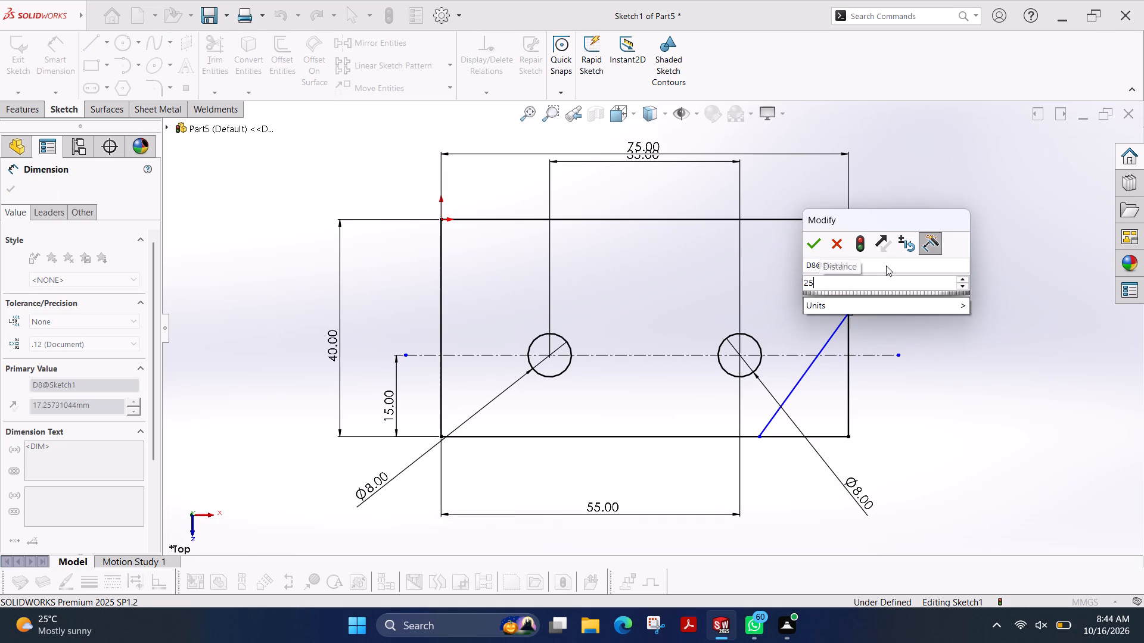
key(Return)
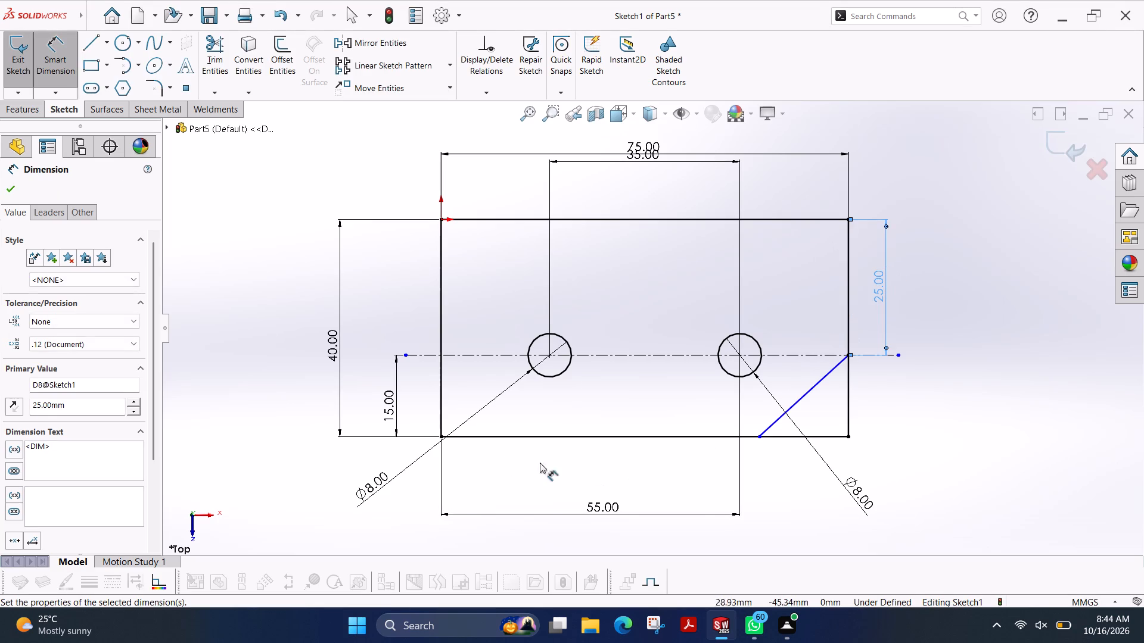
Dimension the diagonal line's lower endpoint 60 mm from the rectangle's lower-left corner.
click(440, 437)
click(761, 438)
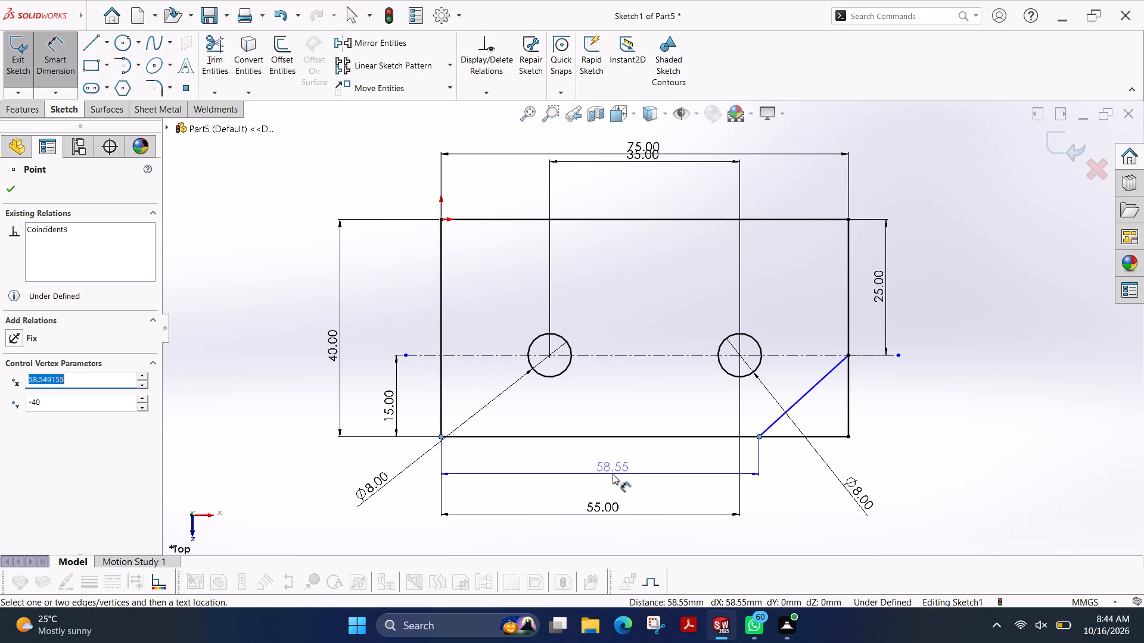
click(613, 474)
text(60)
key(Return)
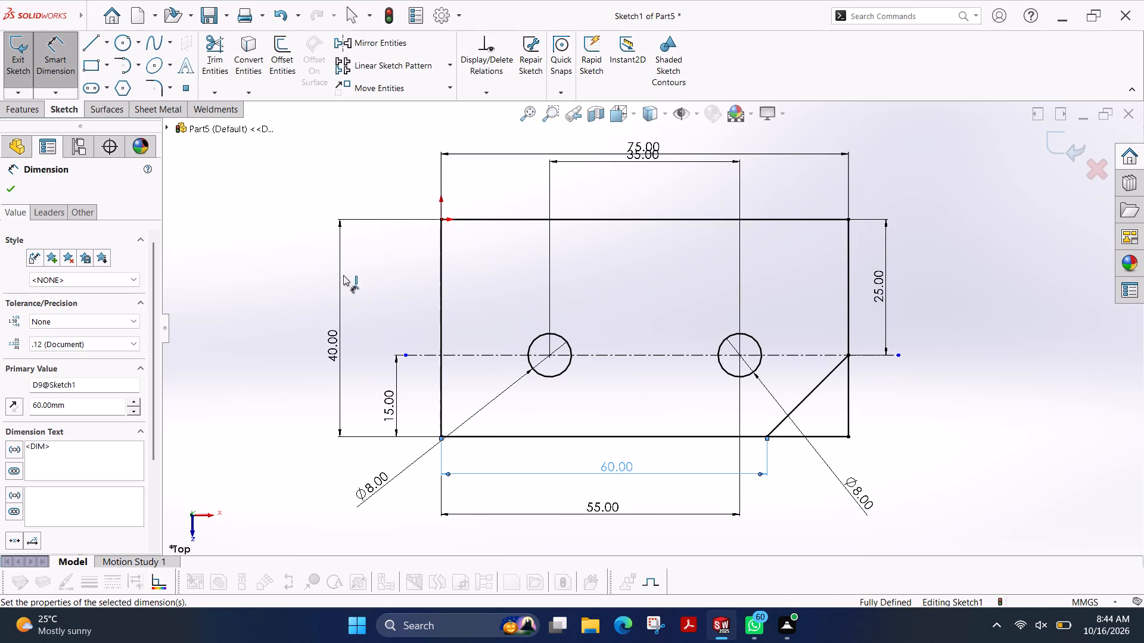
click(11, 185)
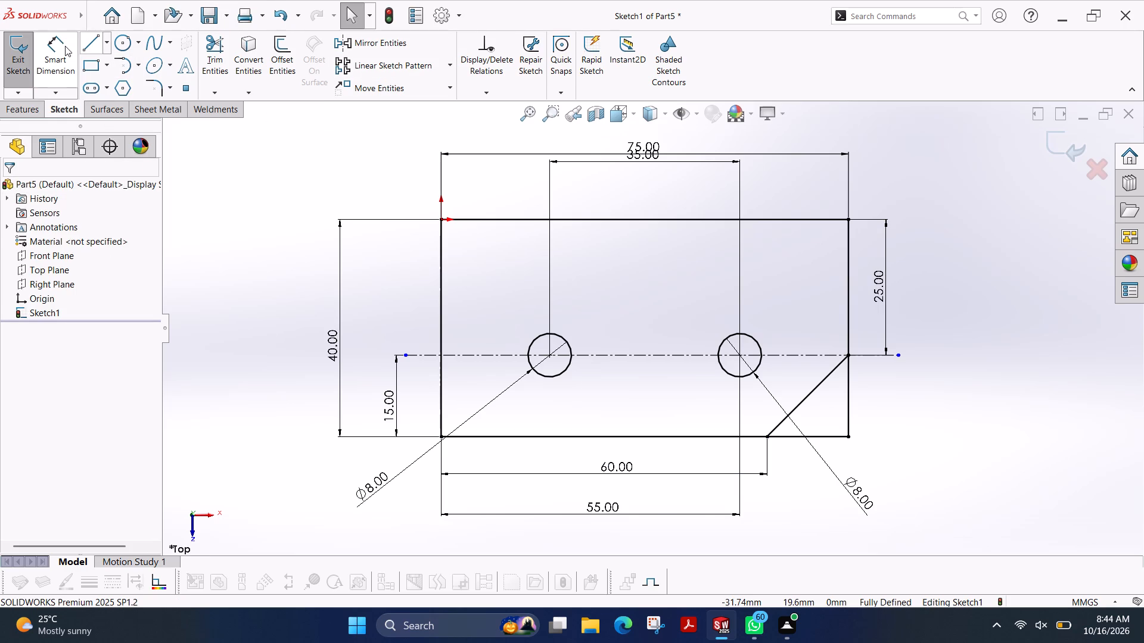
Trim away the rectangle's bottom and right edge segments outside the diagonal line at the lower-right corner.
click(219, 48)
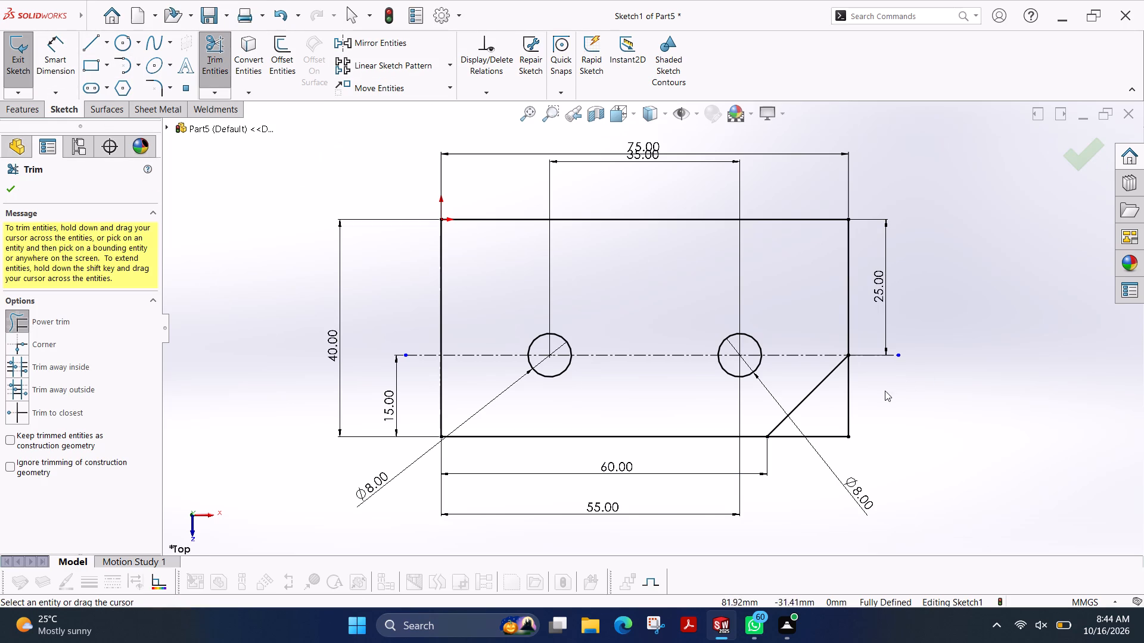
drag(875, 395, 798, 467)
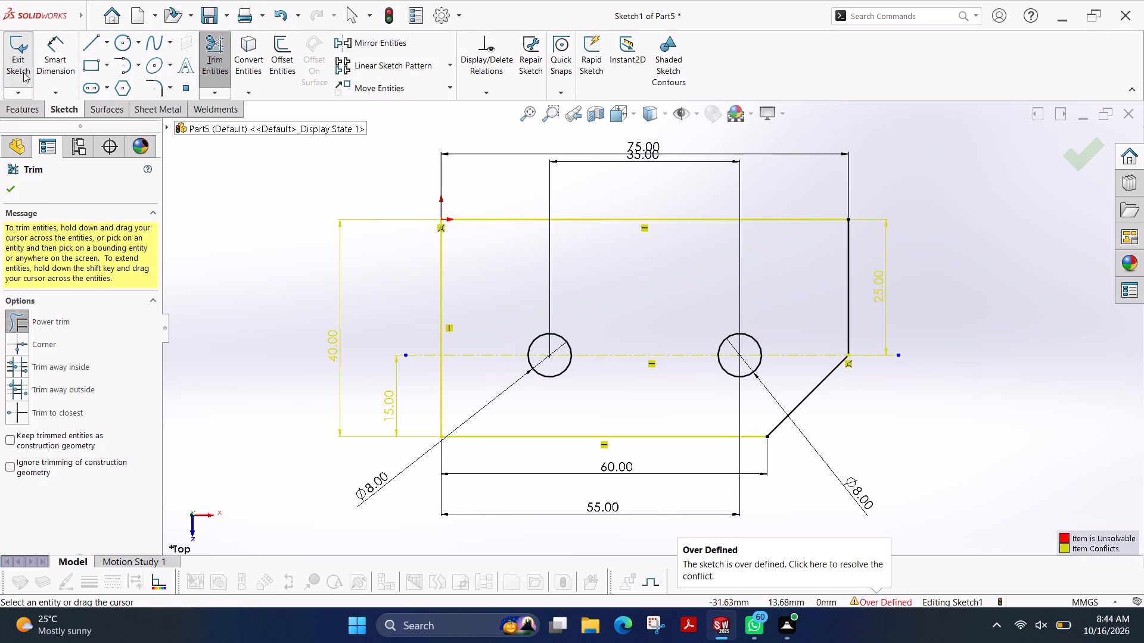
click(13, 189)
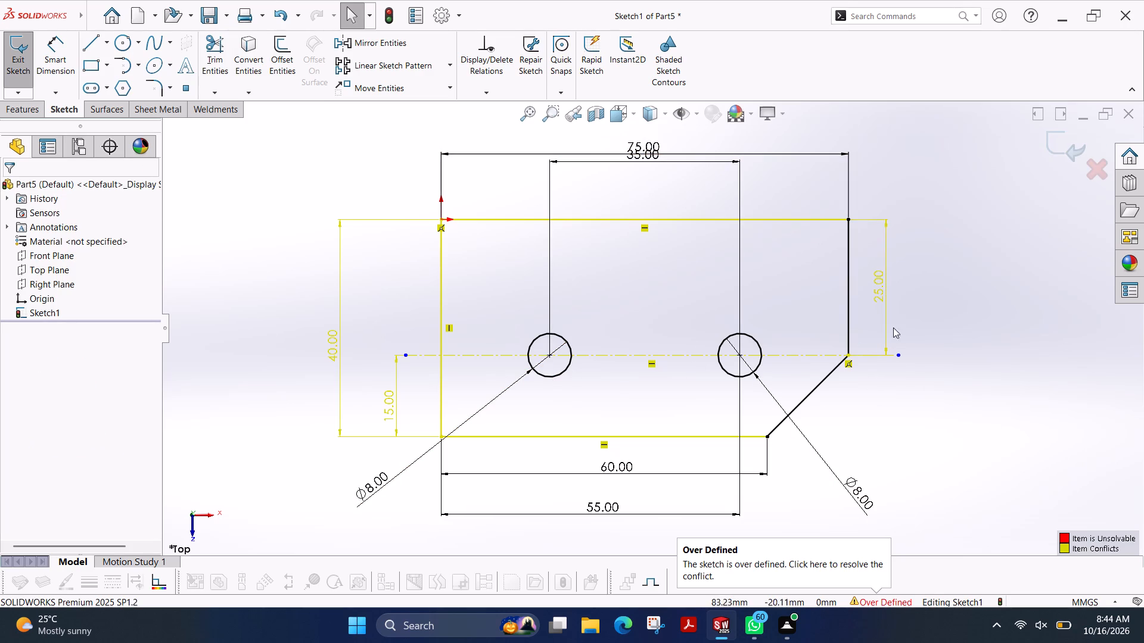
Delete the 25 mm vertical dimension beside the rectangle's right edge to resolve the over-defined sketch.
click(878, 291)
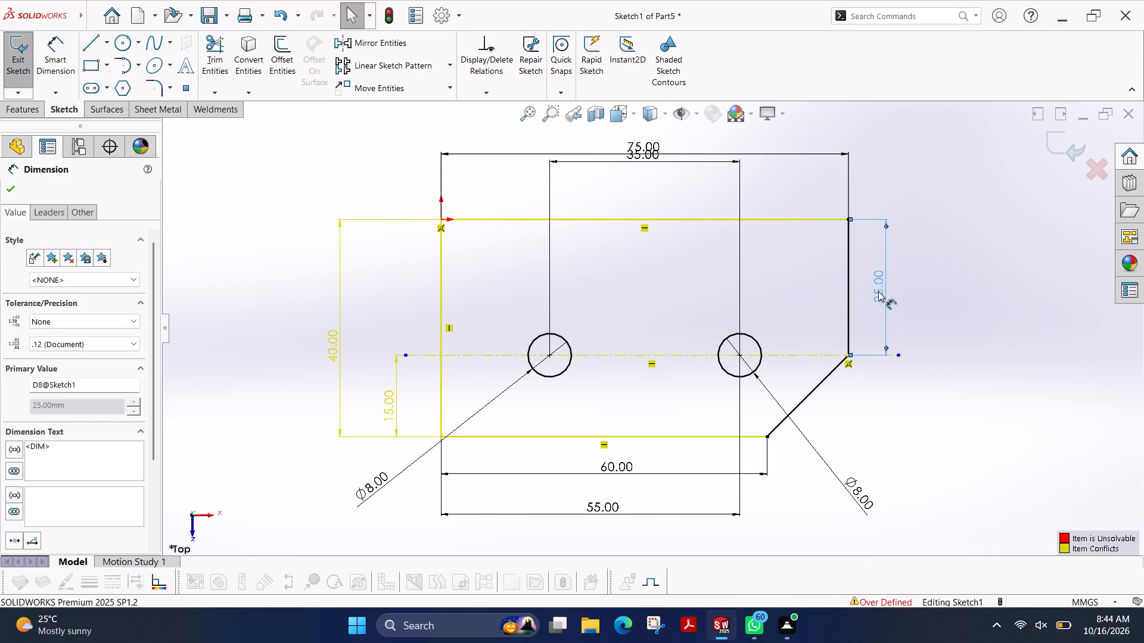
key(Delete)
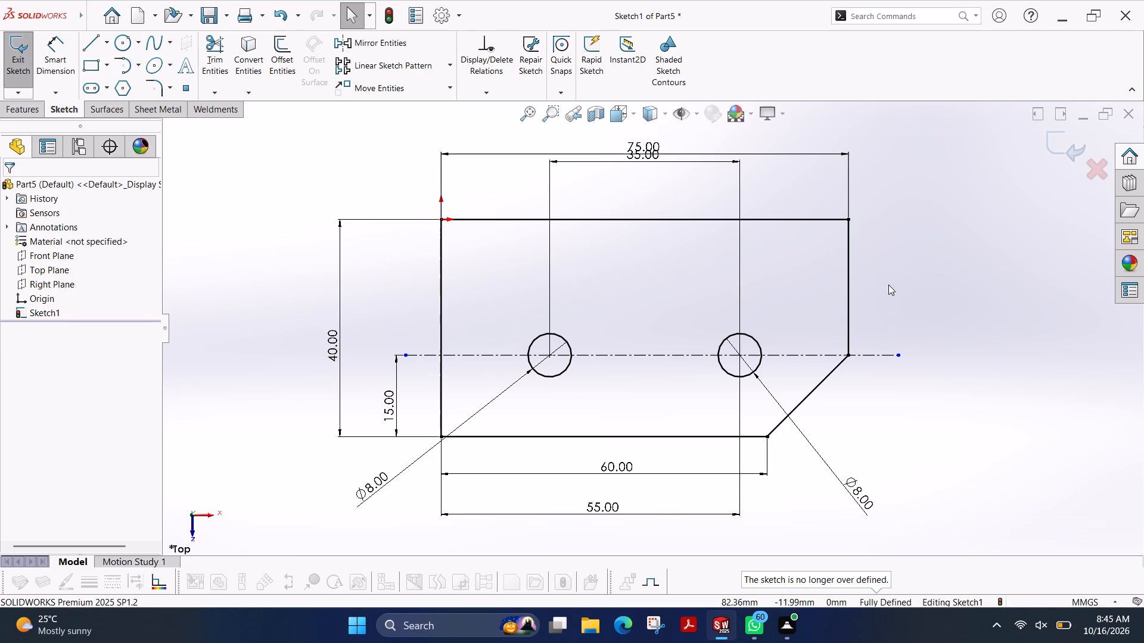
Extrude the plate profile as a blind boss with a depth of 5 mm.
click(23, 108)
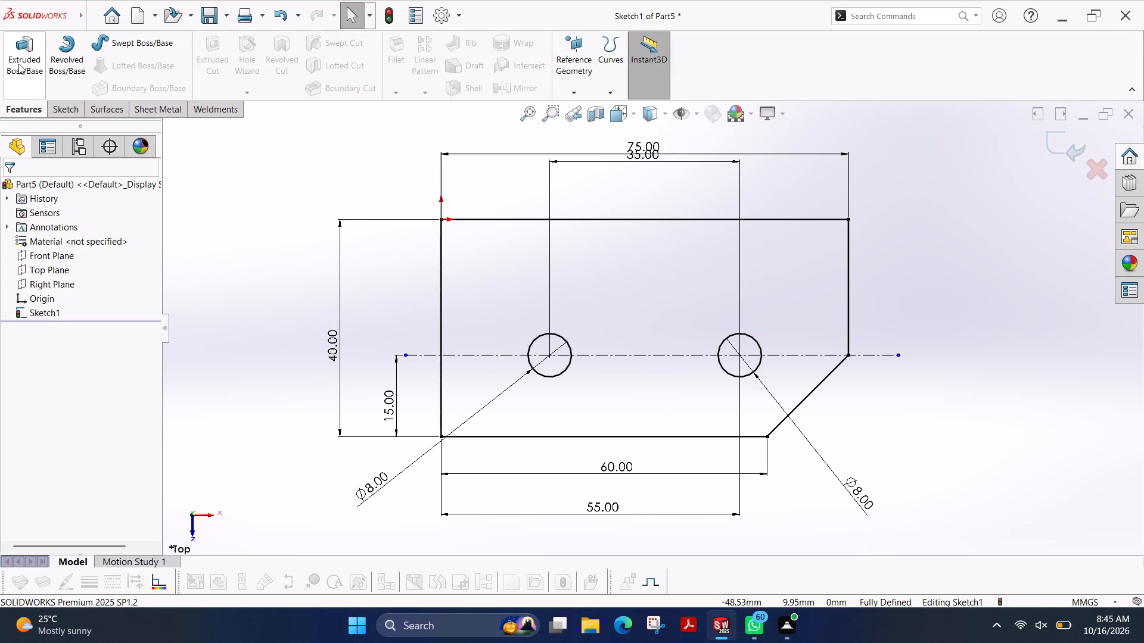
click(18, 64)
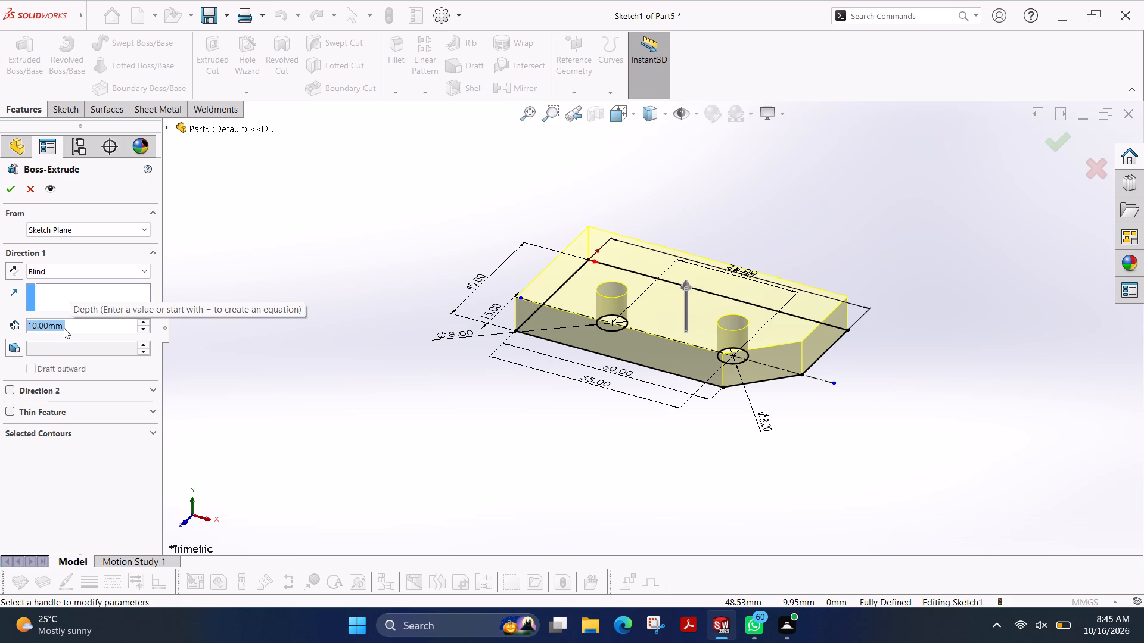
key(5)
key(Return)
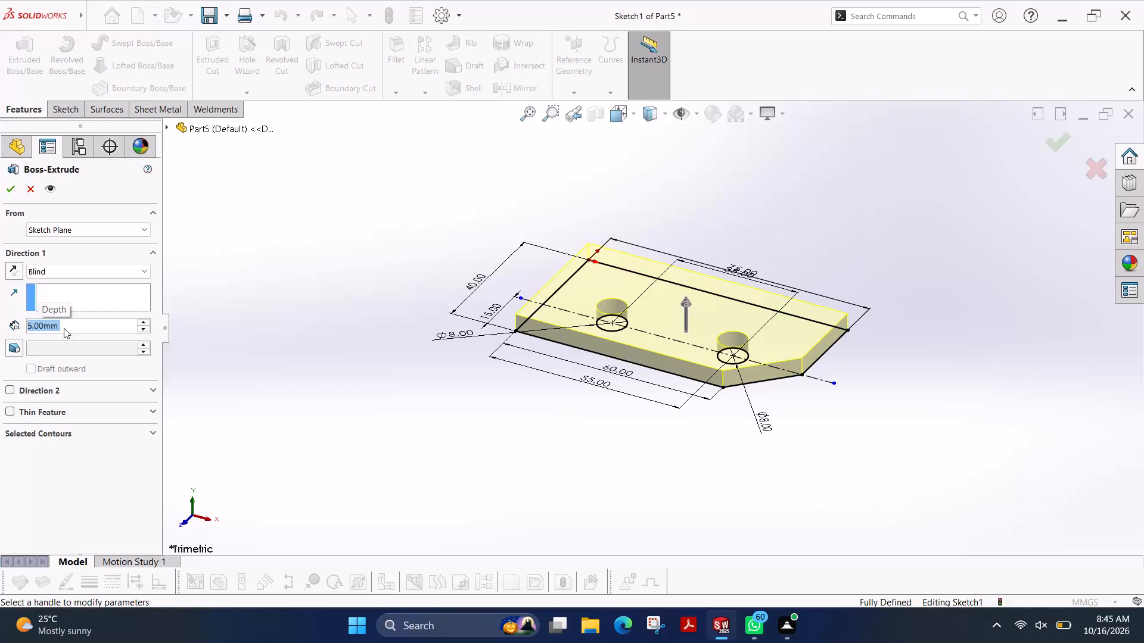
click(10, 193)
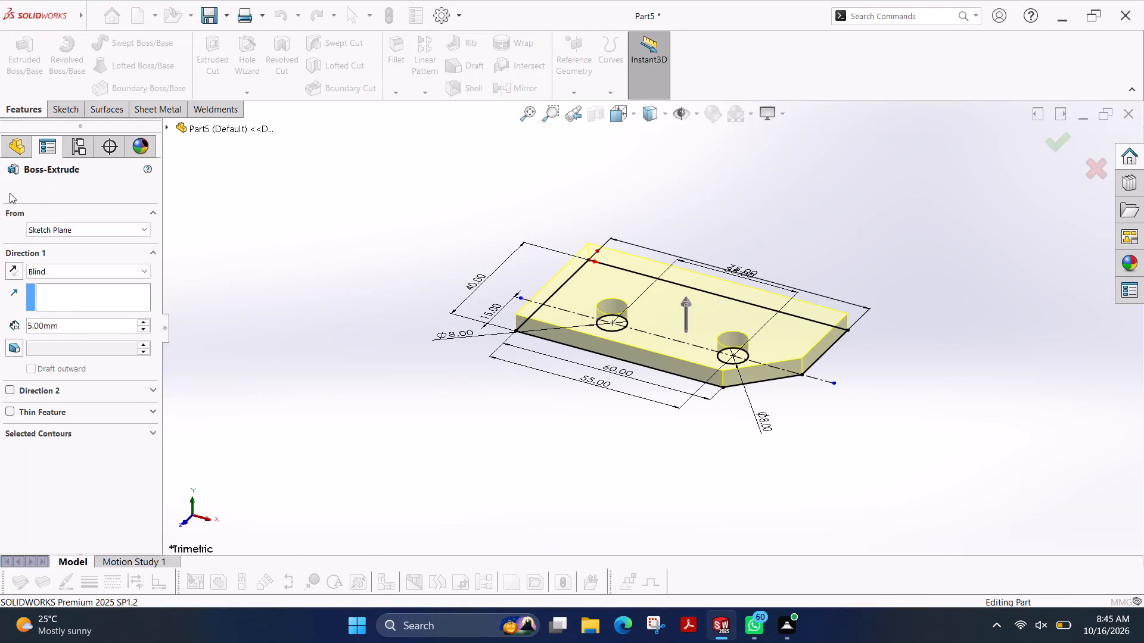
key(Escape)
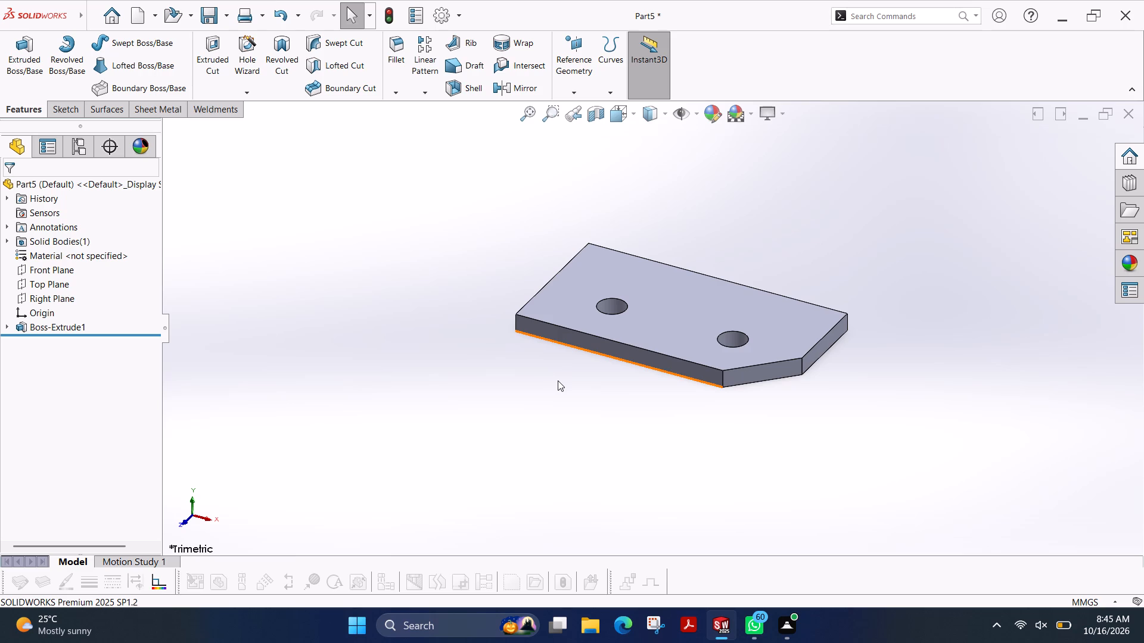
Start a sketch on the plate's top face and draw a corner rectangle from the origin, about 6 mm wide and 40 mm long, along the left edge.
click(670, 283)
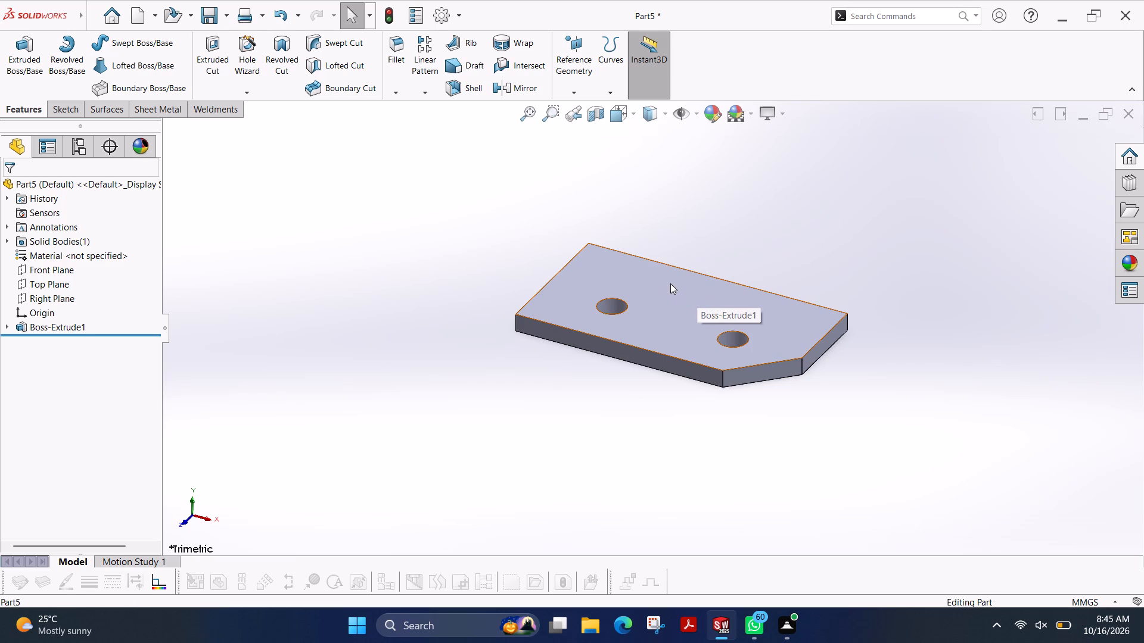
click(55, 107)
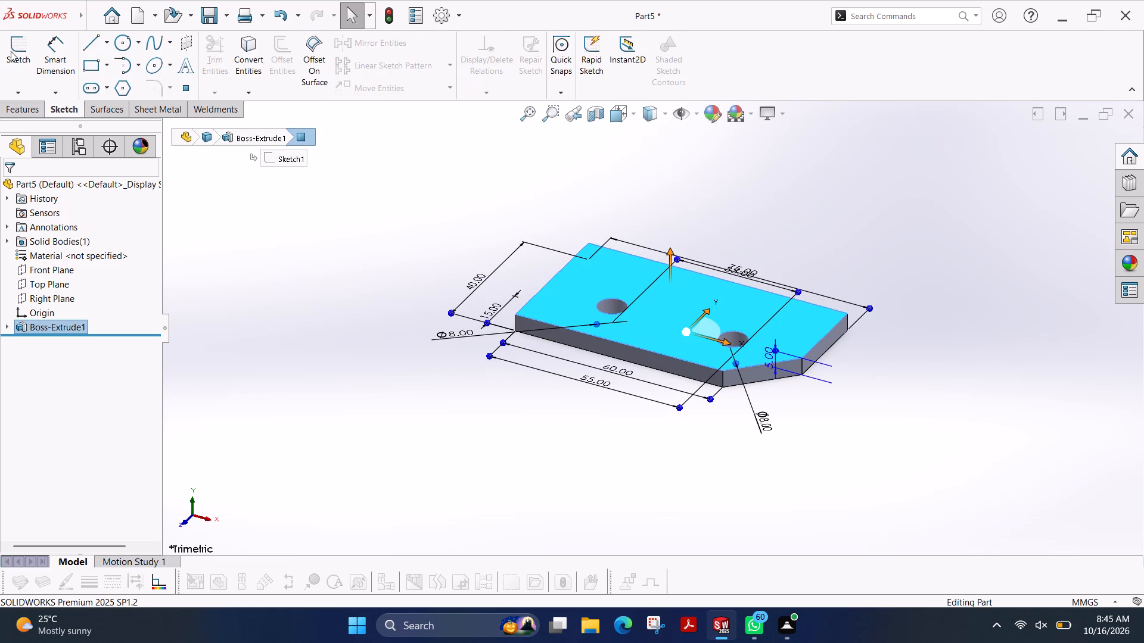
click(11, 51)
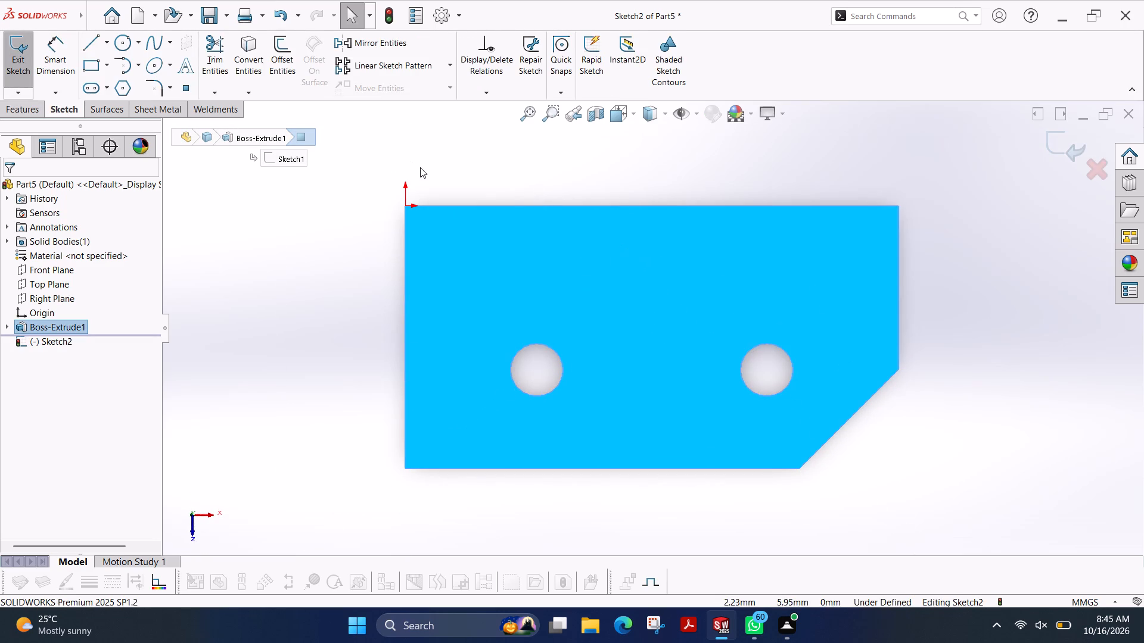
key(Escape)
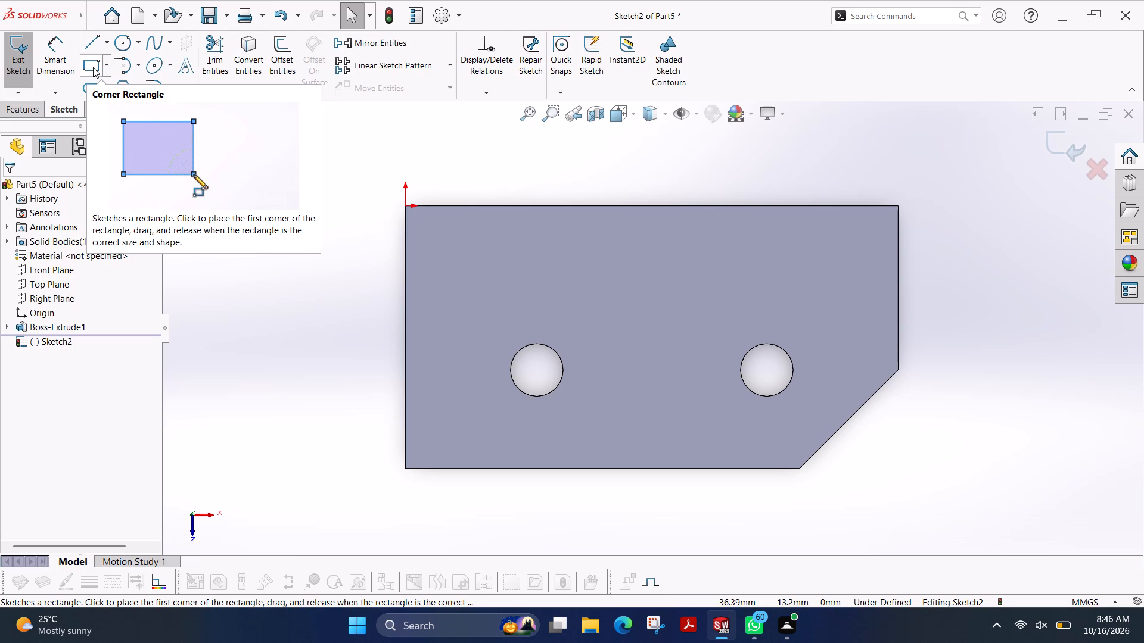
click(93, 67)
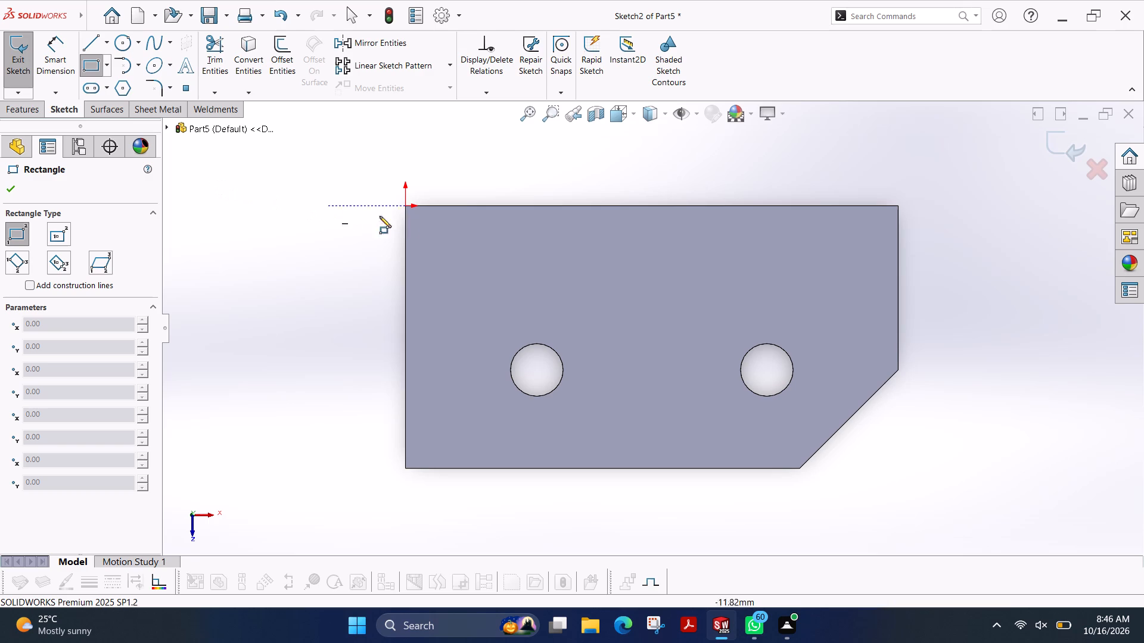
click(406, 207)
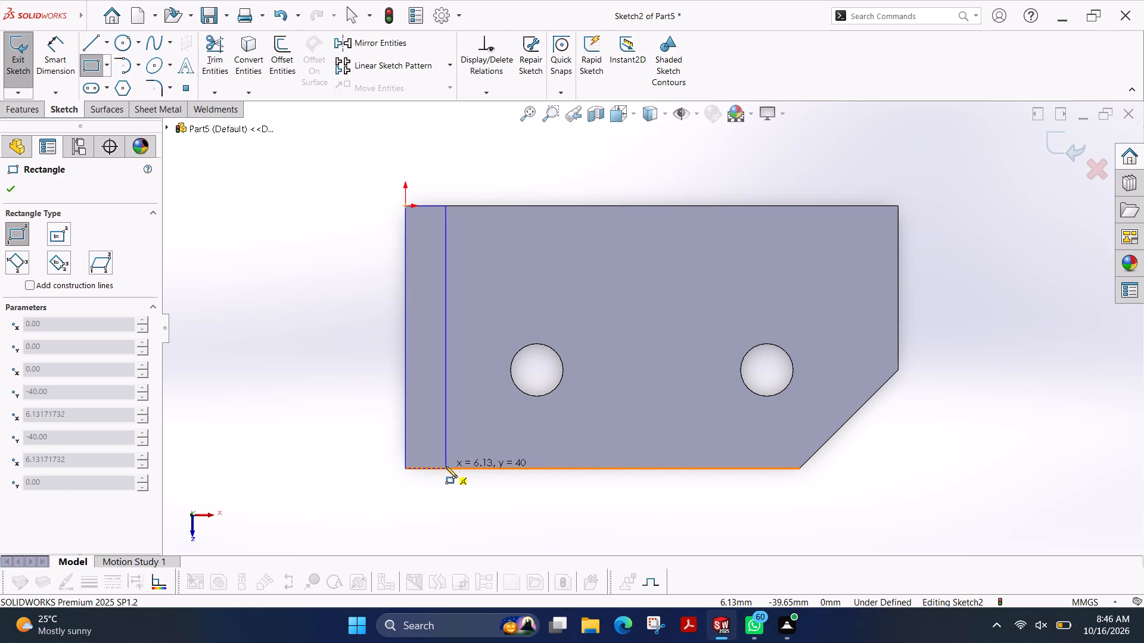
click(446, 466)
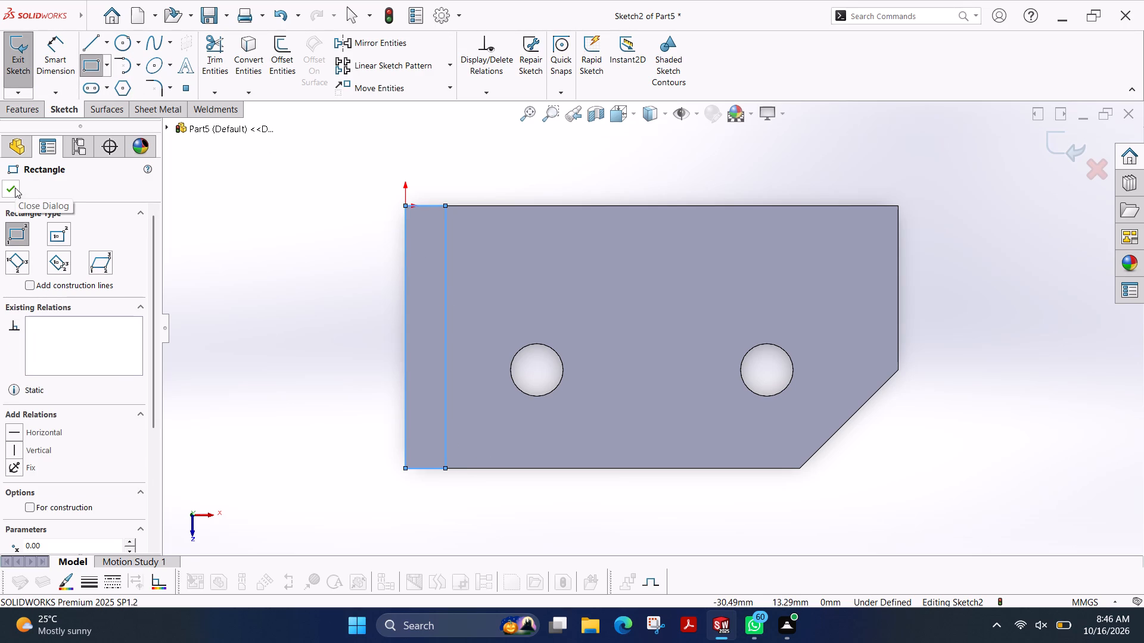
Dimension the narrow rectangle's width at 5 mm.
click(70, 49)
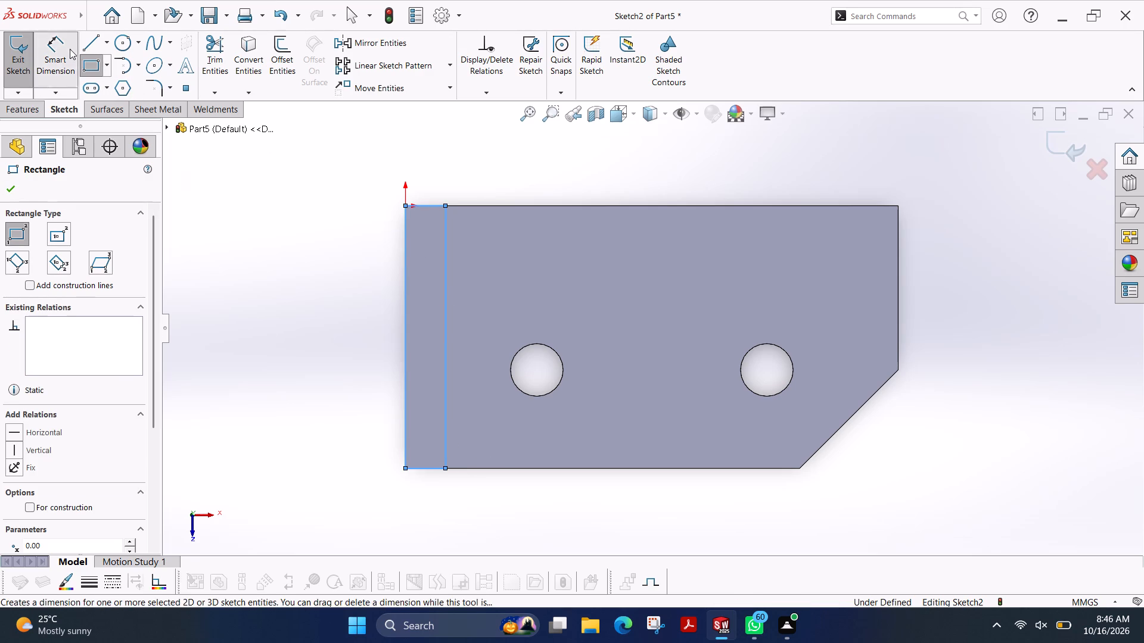
click(424, 205)
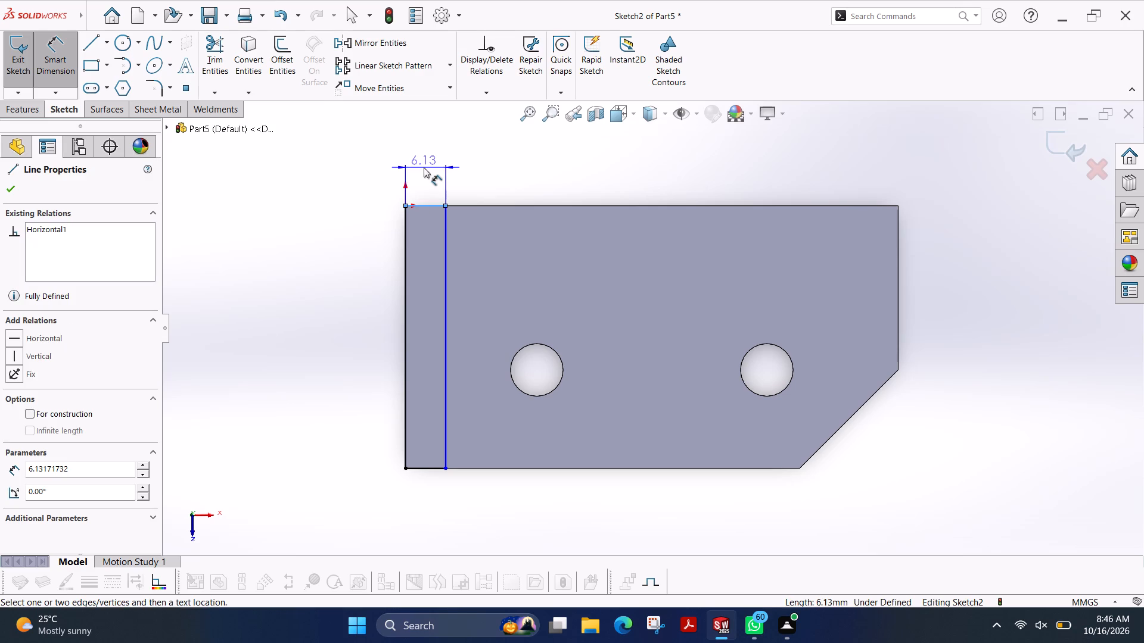
click(424, 167)
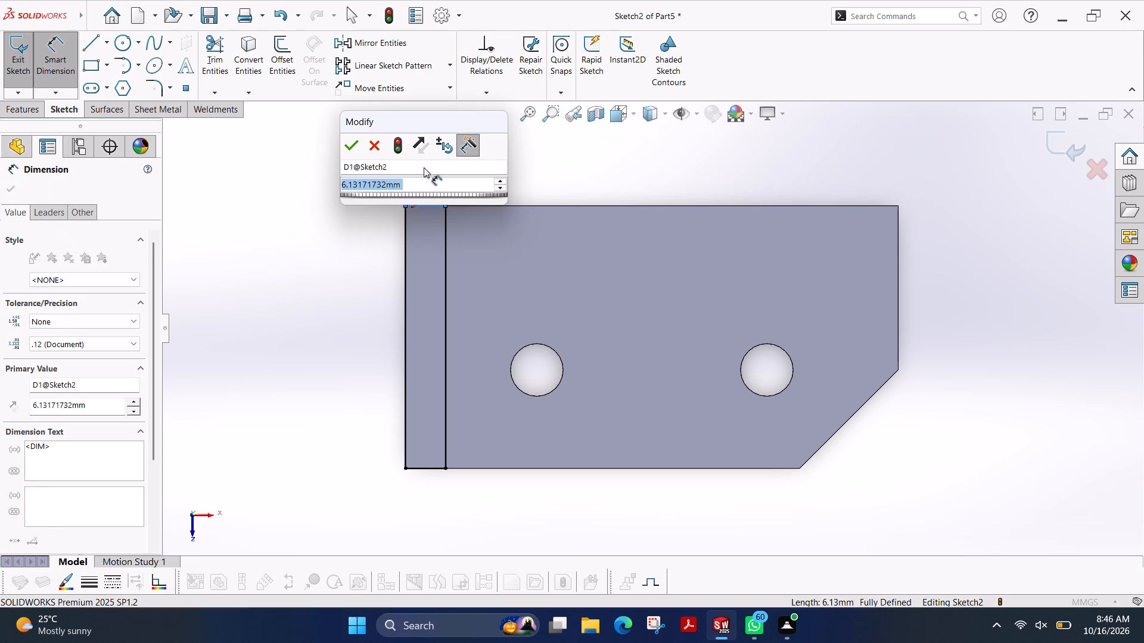
key(5)
key(Return)
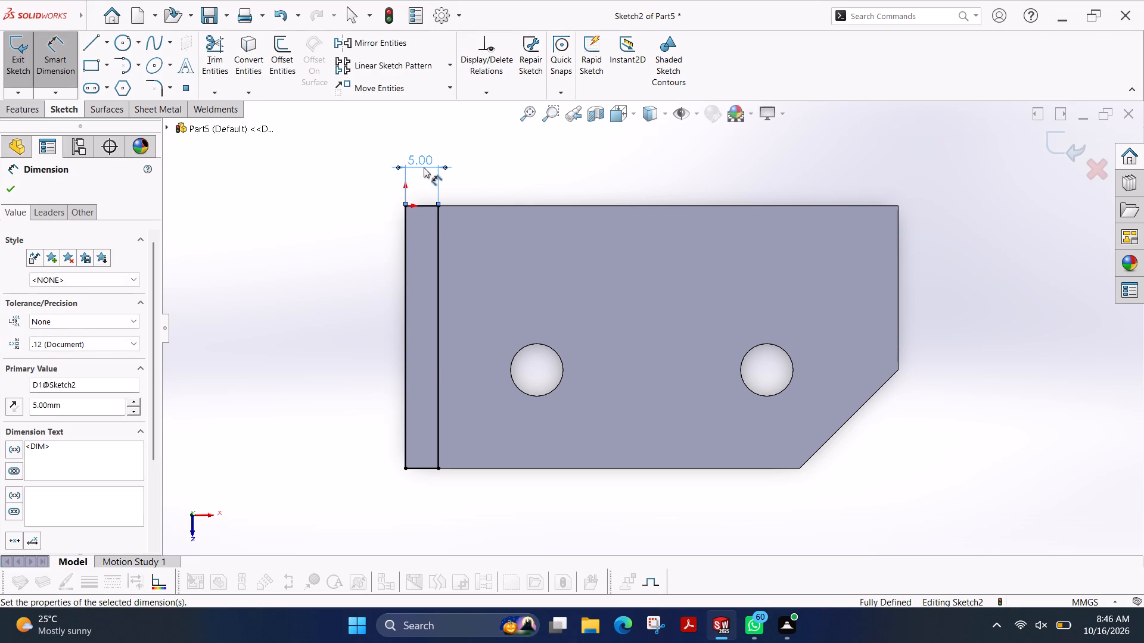
Extrude the narrow rectangle 20 mm upward from the plate as a blind boss merged with the body.
click(27, 114)
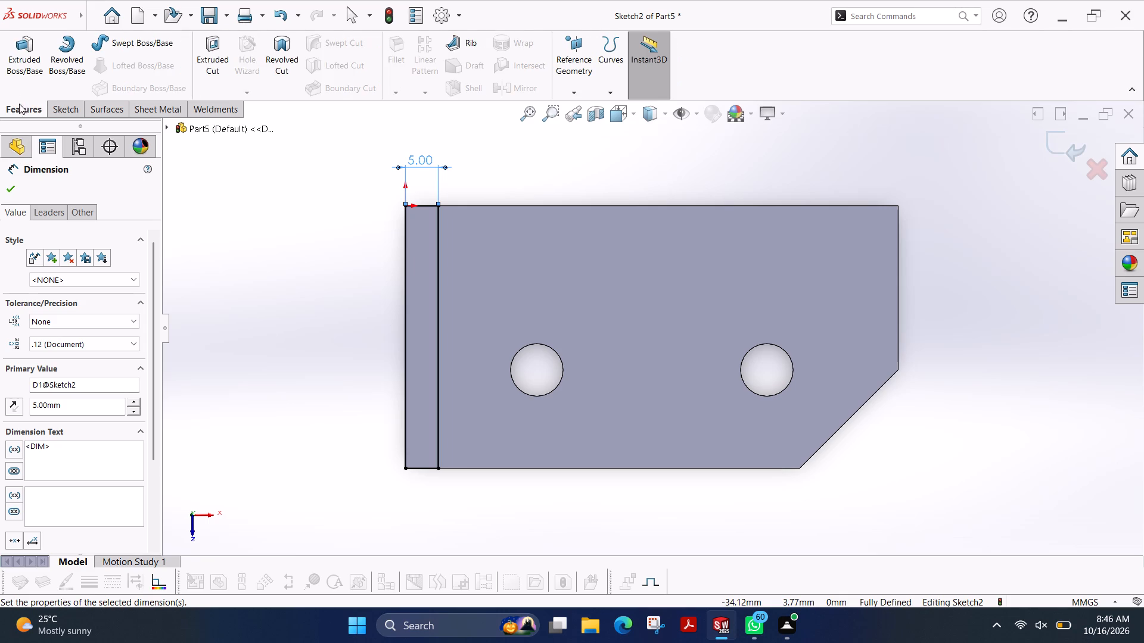
click(14, 38)
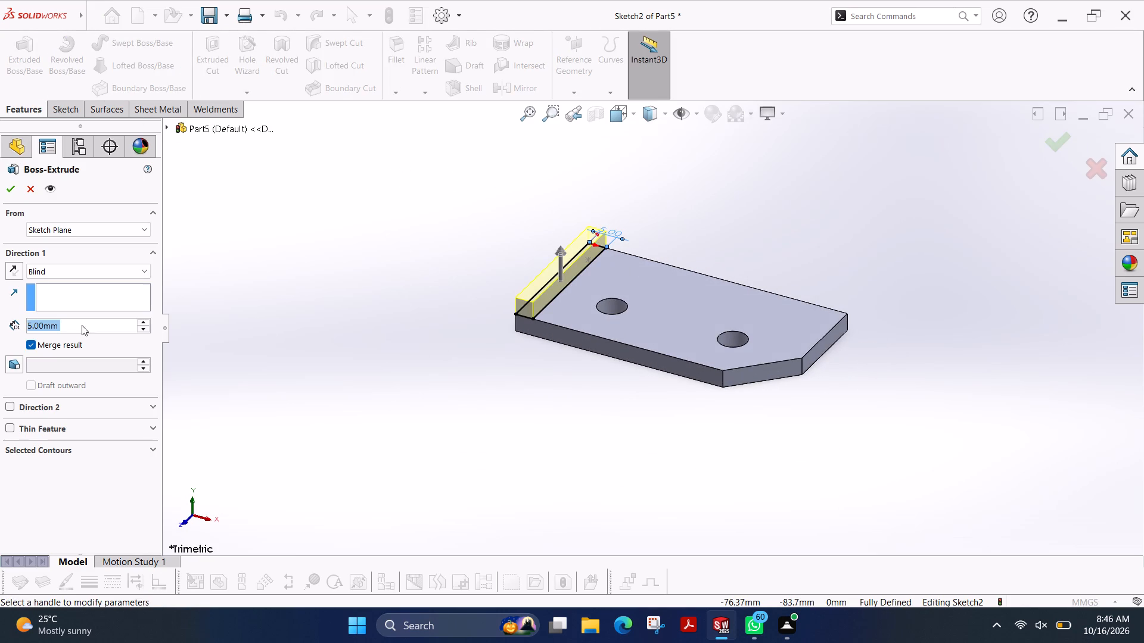
text(20)
key(Return)
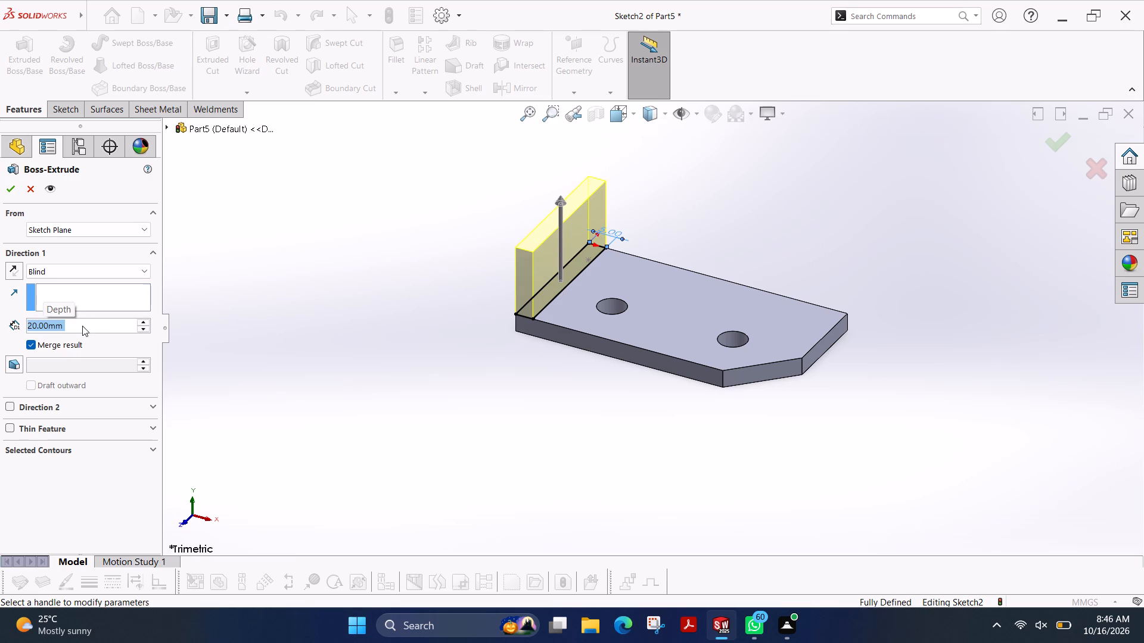
click(9, 192)
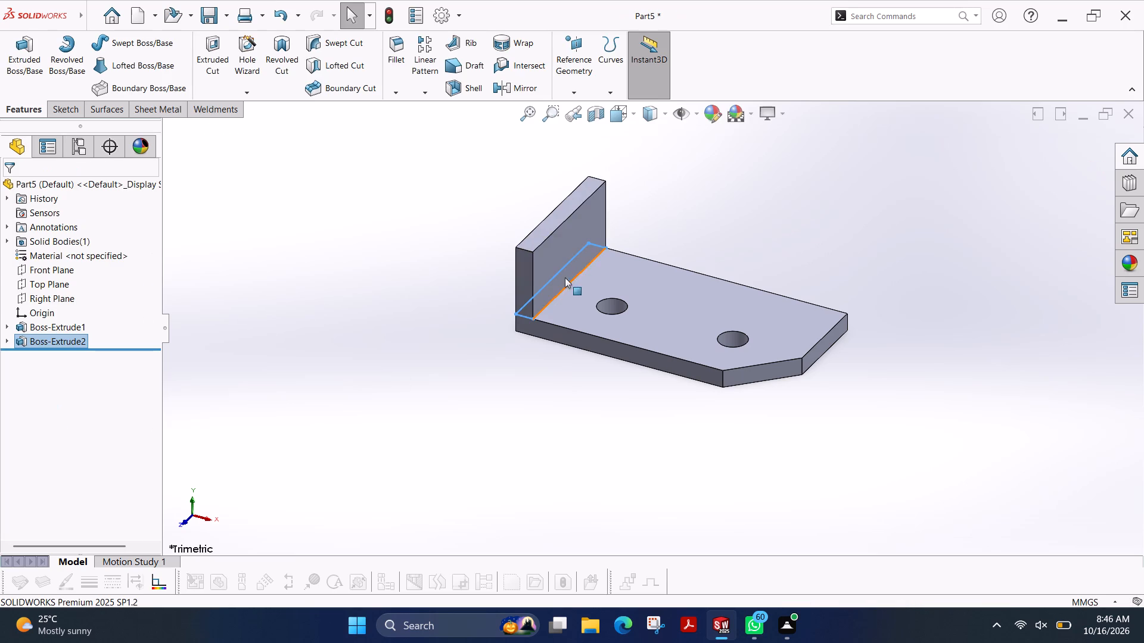
Start a sketch on the upright wall's inner face and draw lines along its top edge, closing a corner triangle about 16.5 mm by 7.2 mm.
click(570, 242)
click(74, 108)
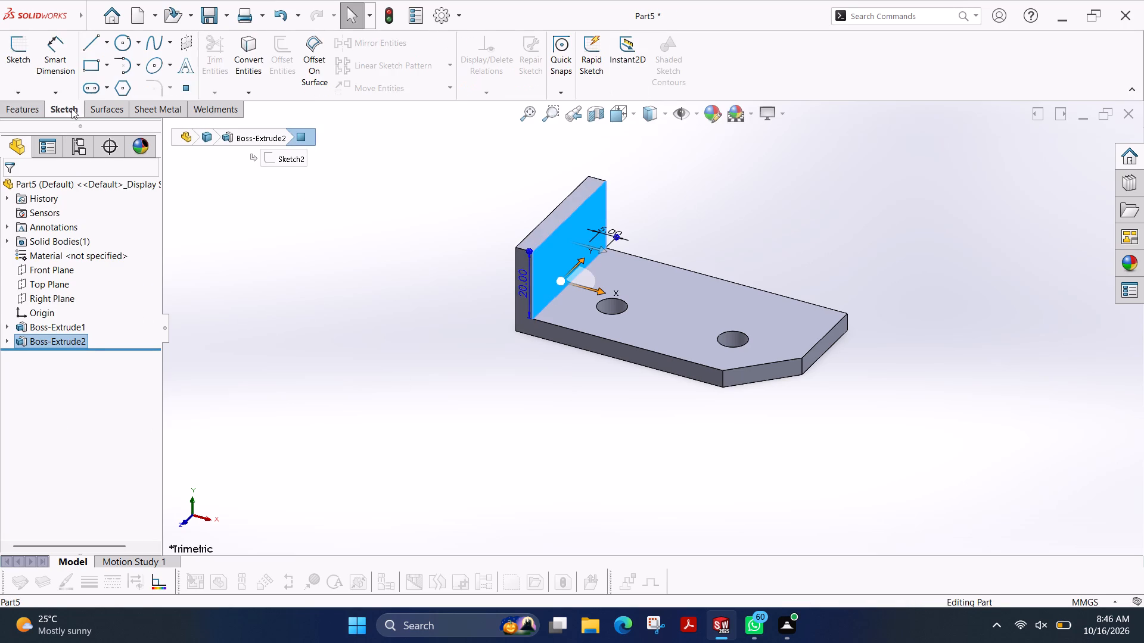
click(8, 57)
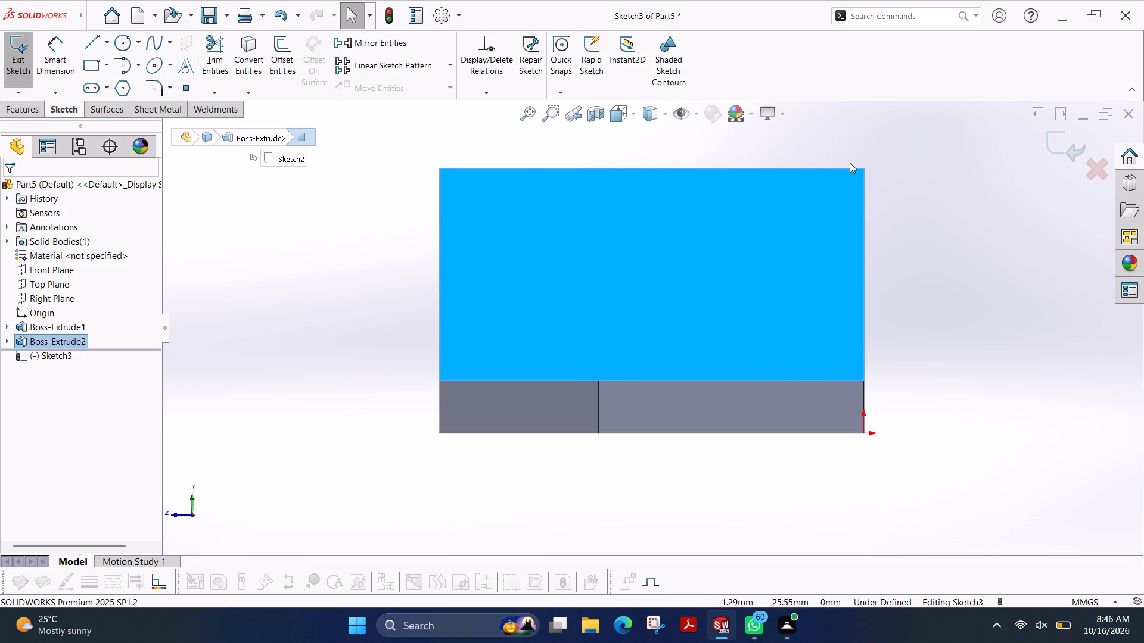
click(84, 44)
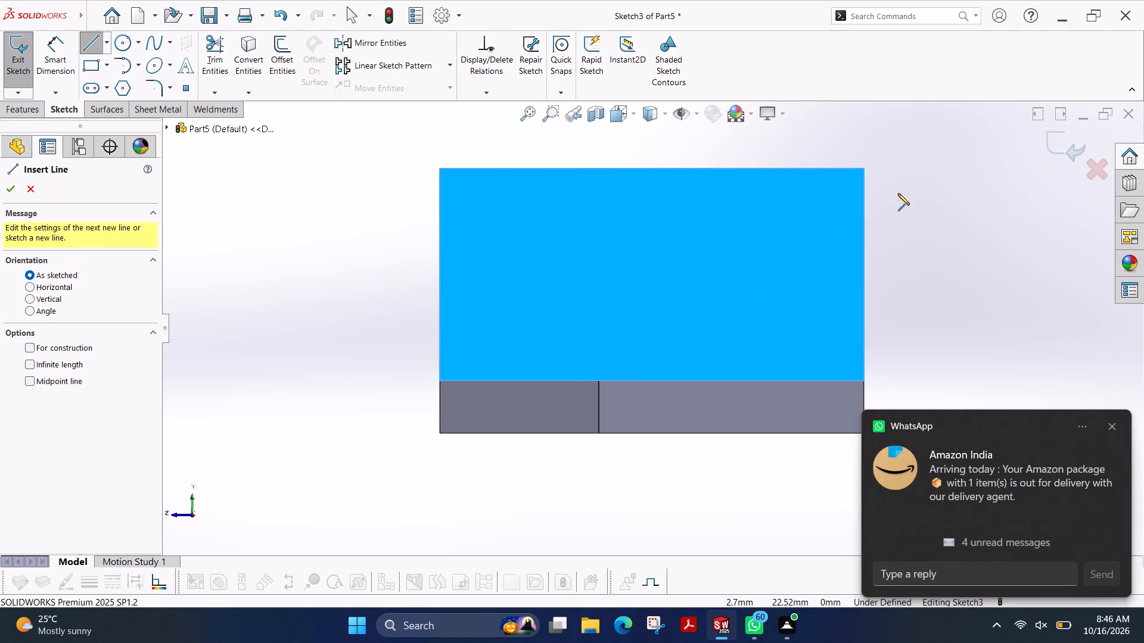
key(Escape)
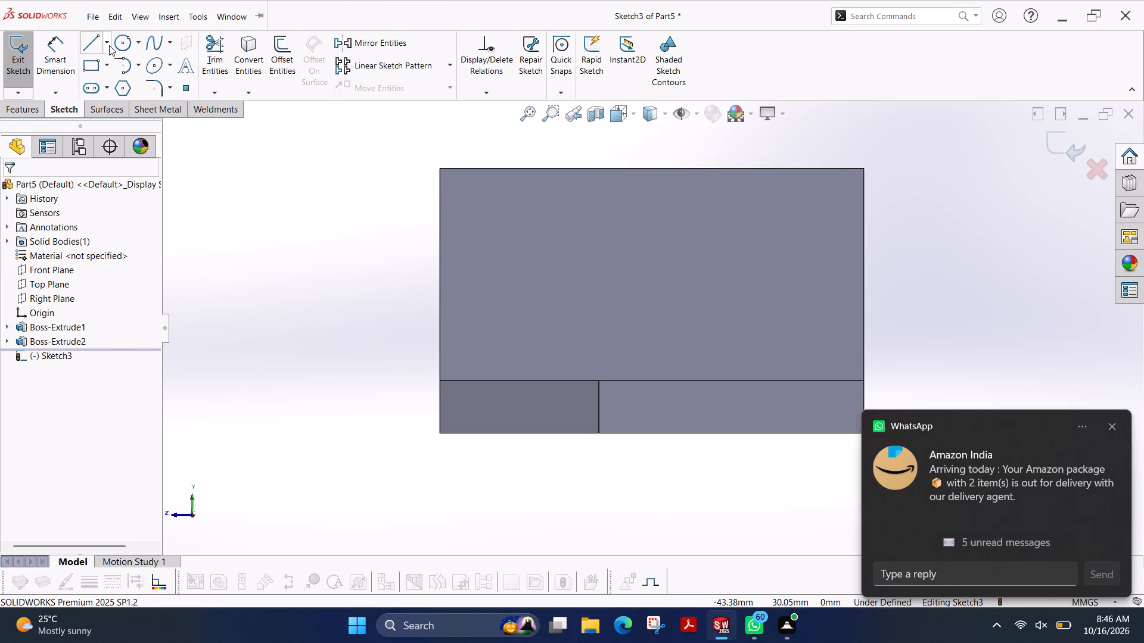
click(91, 45)
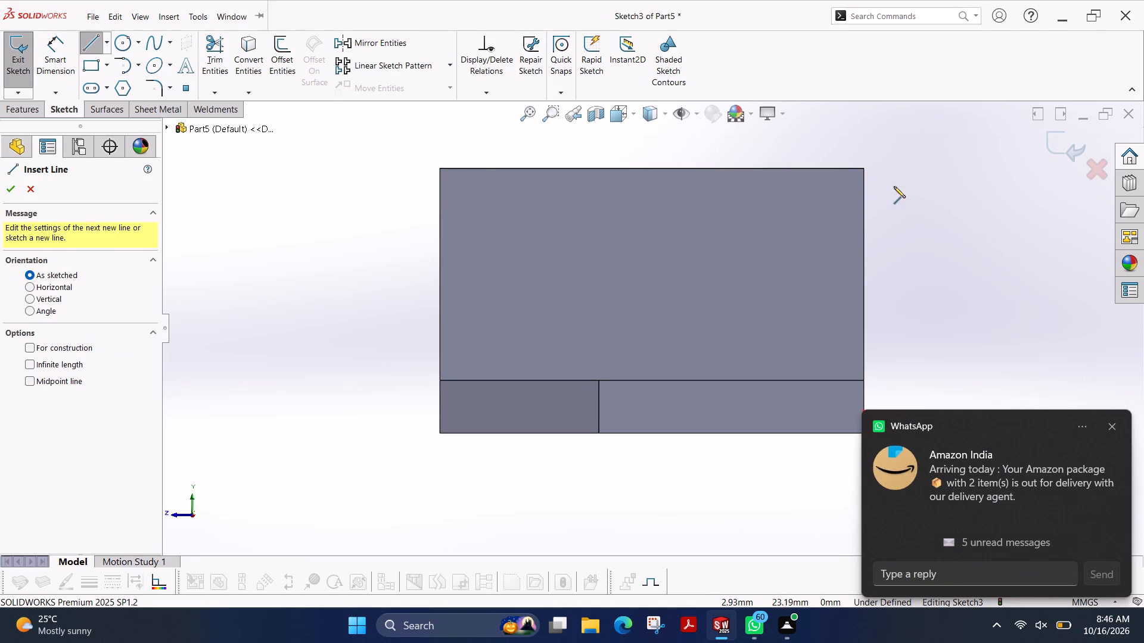
click(1116, 430)
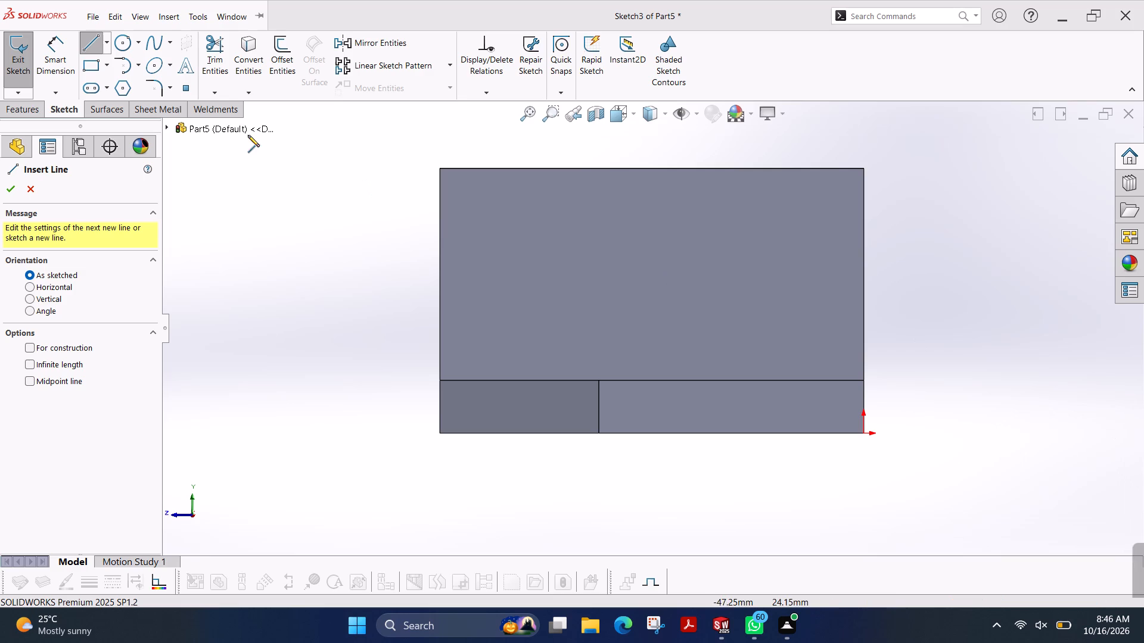
click(866, 169)
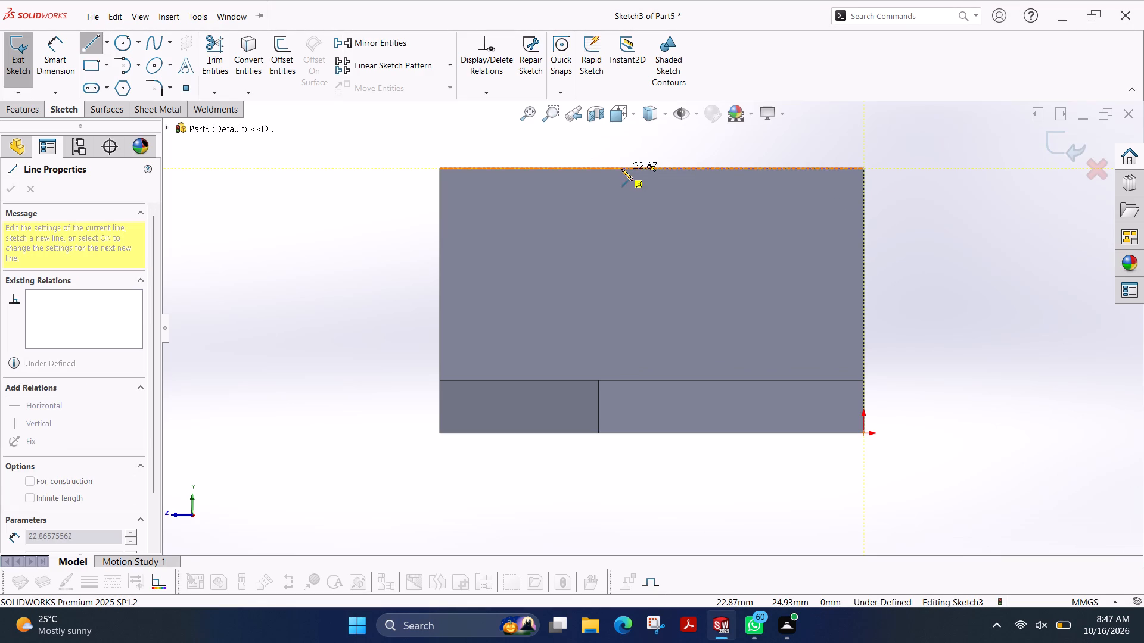
click(614, 169)
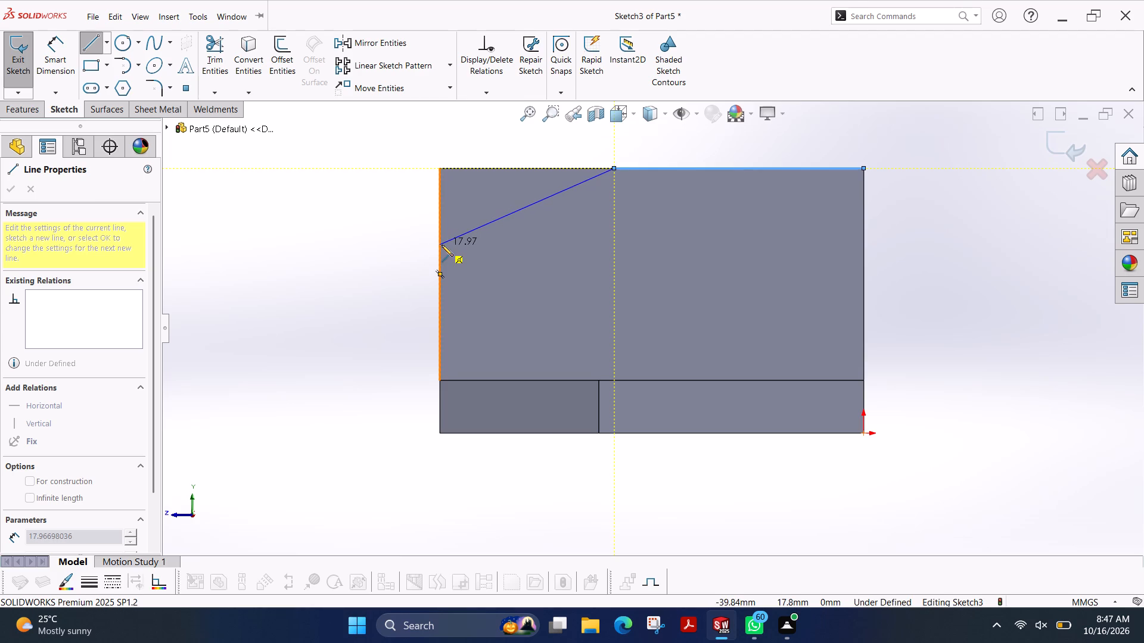
click(442, 245)
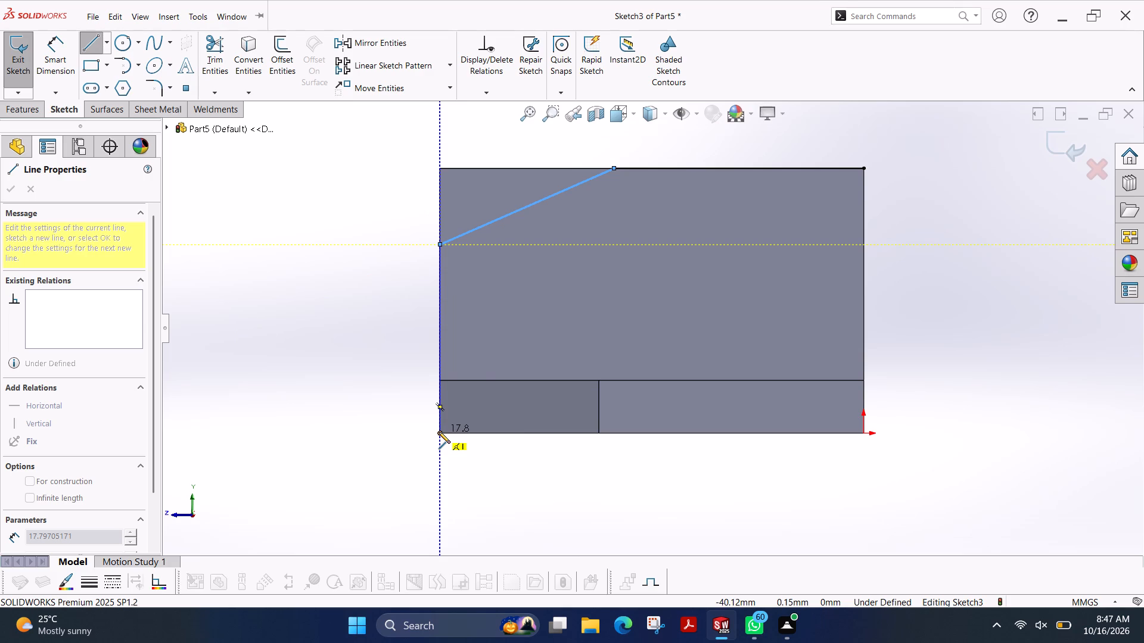
click(439, 167)
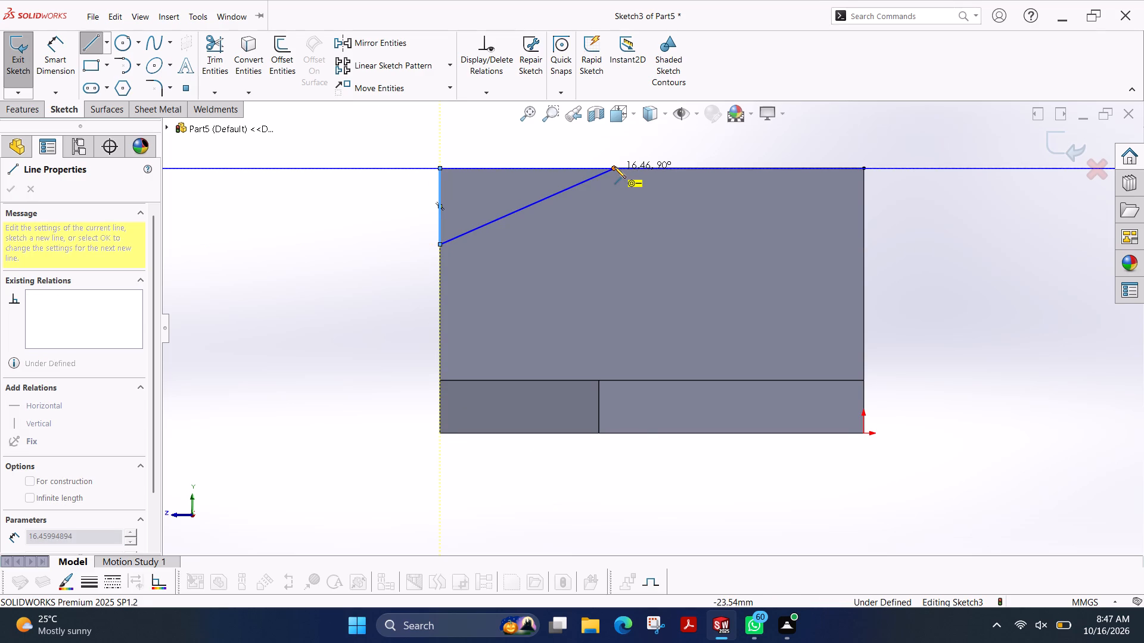
click(614, 167)
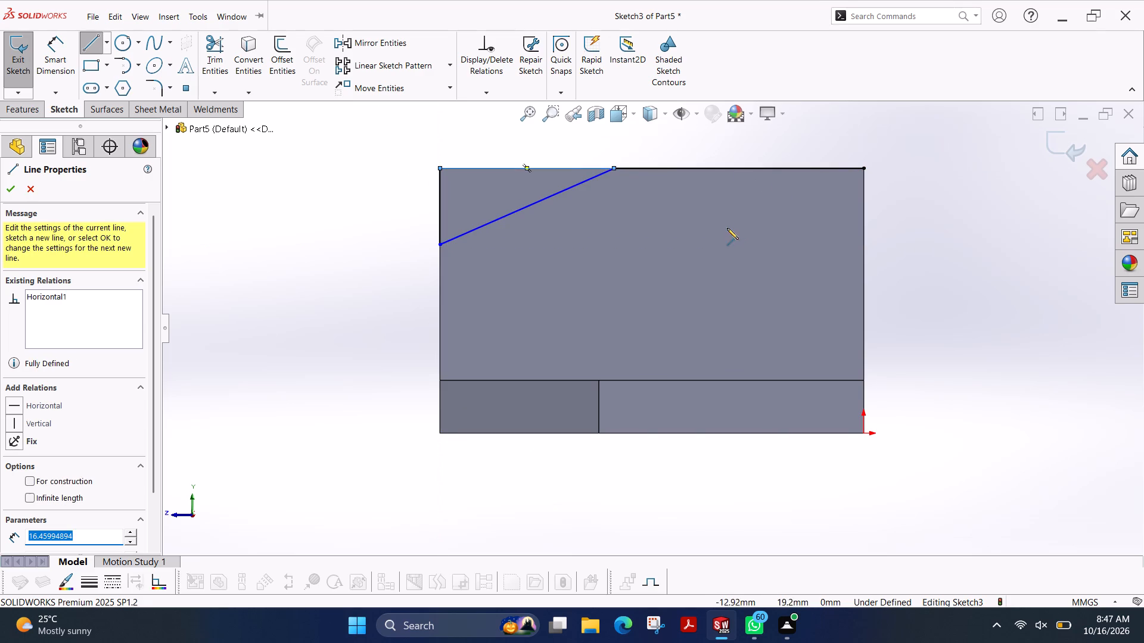
key(Escape)
Trim away the extra sketch line along the wall's top edge, keeping only the corner triangle.
click(209, 64)
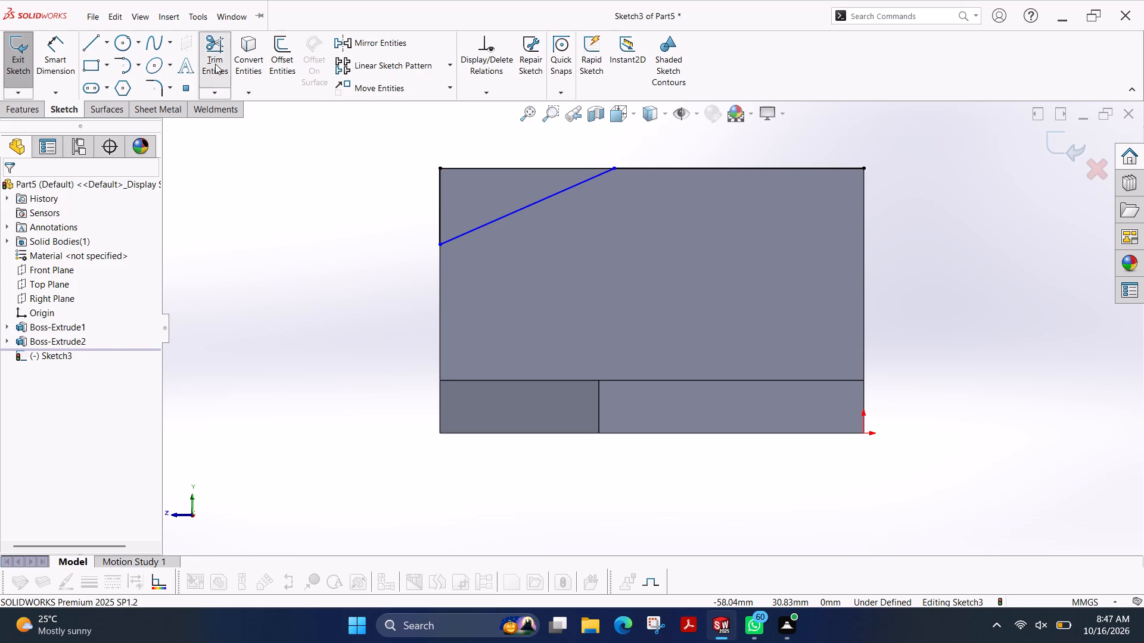
drag(693, 150, 677, 188)
drag(492, 276, 403, 309)
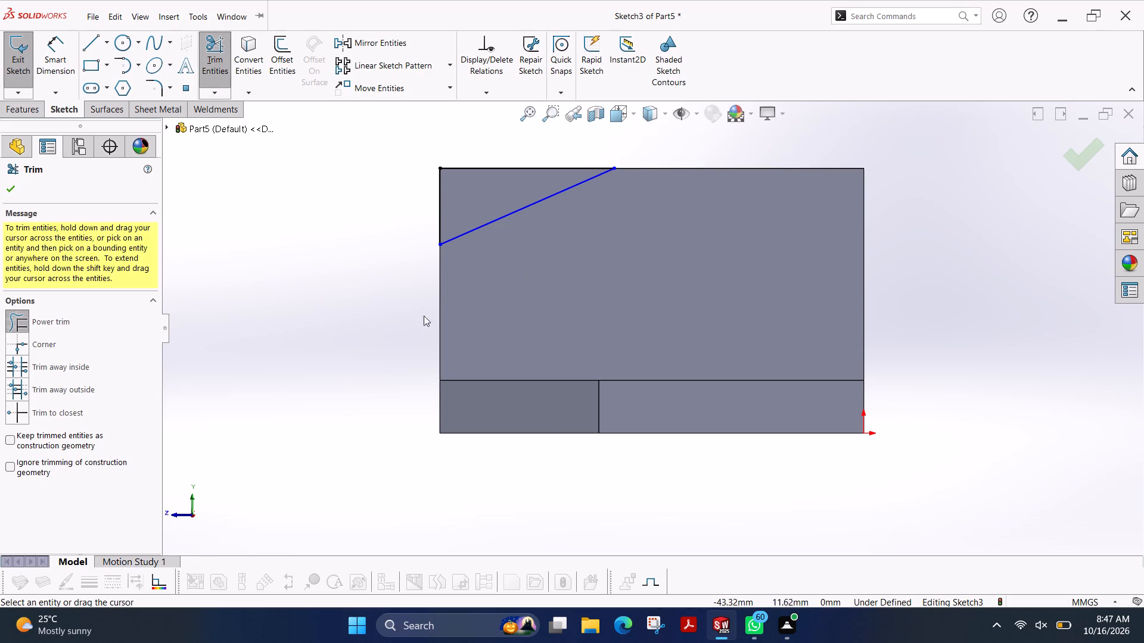
drag(540, 335, 575, 467)
drag(711, 340, 754, 444)
drag(840, 316, 889, 294)
drag(846, 126, 391, 316)
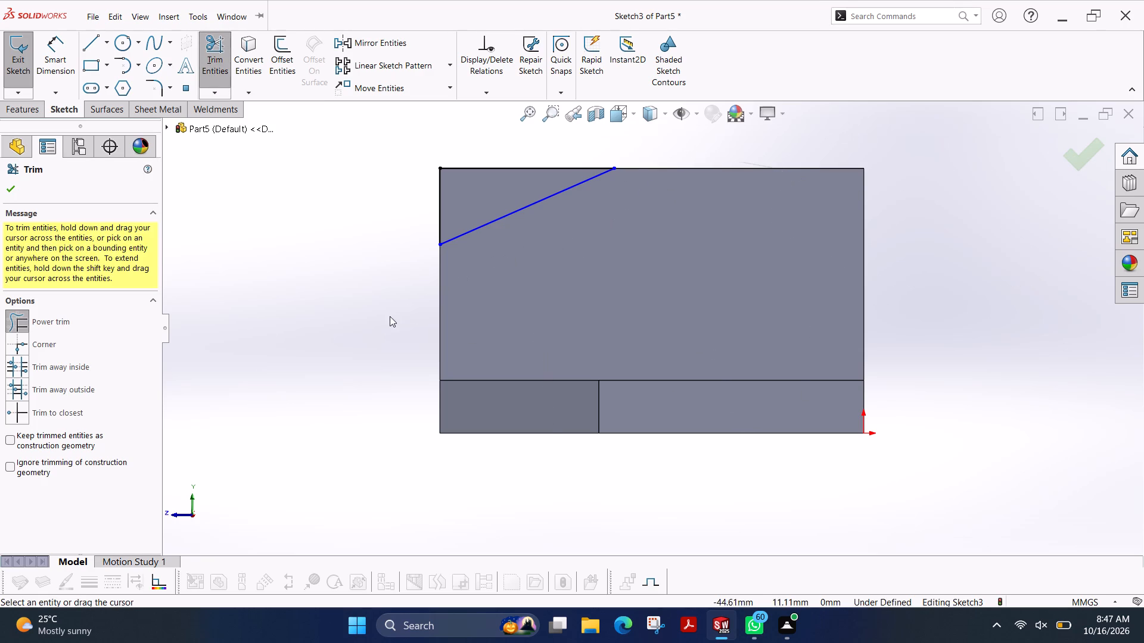
Dimension the triangle's top side at 21 mm.
click(64, 45)
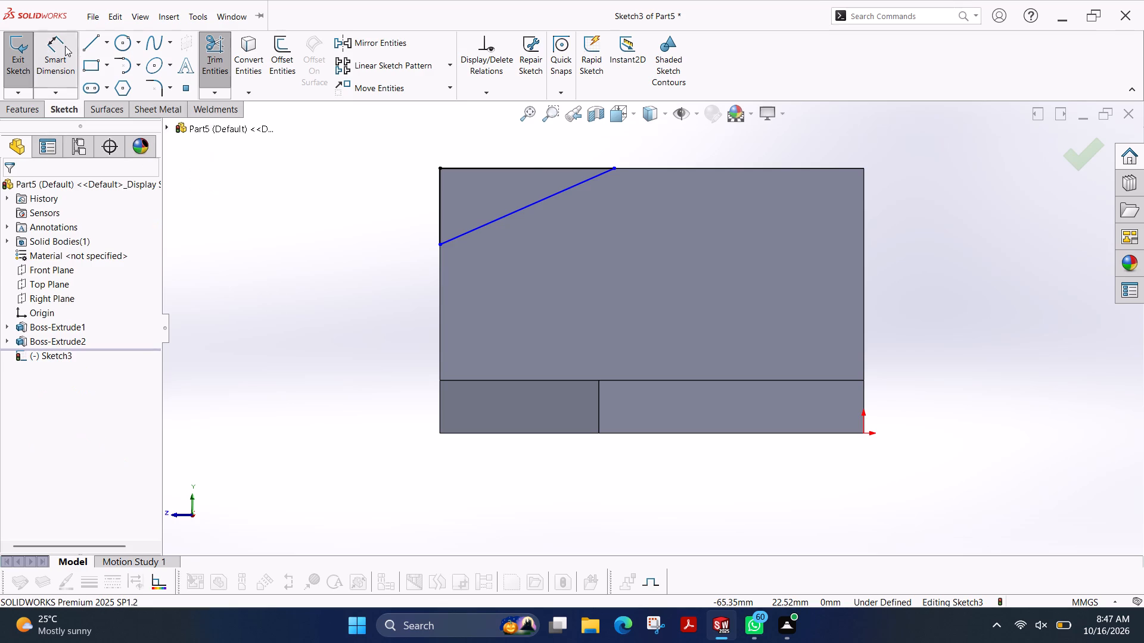
scroll(573, 191, up, 1)
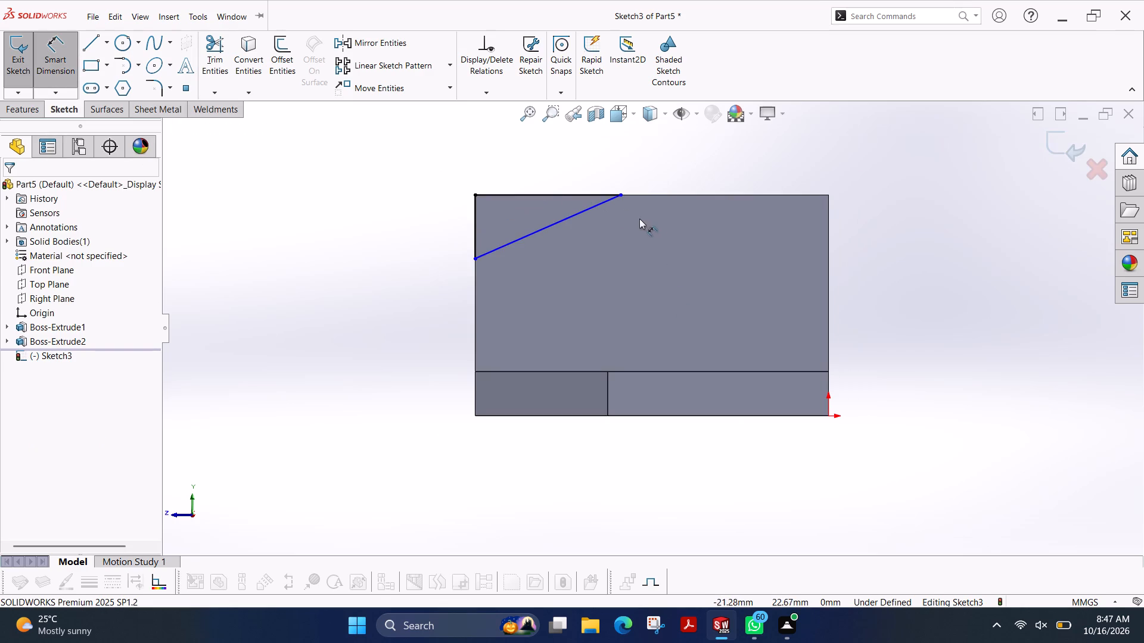
click(565, 194)
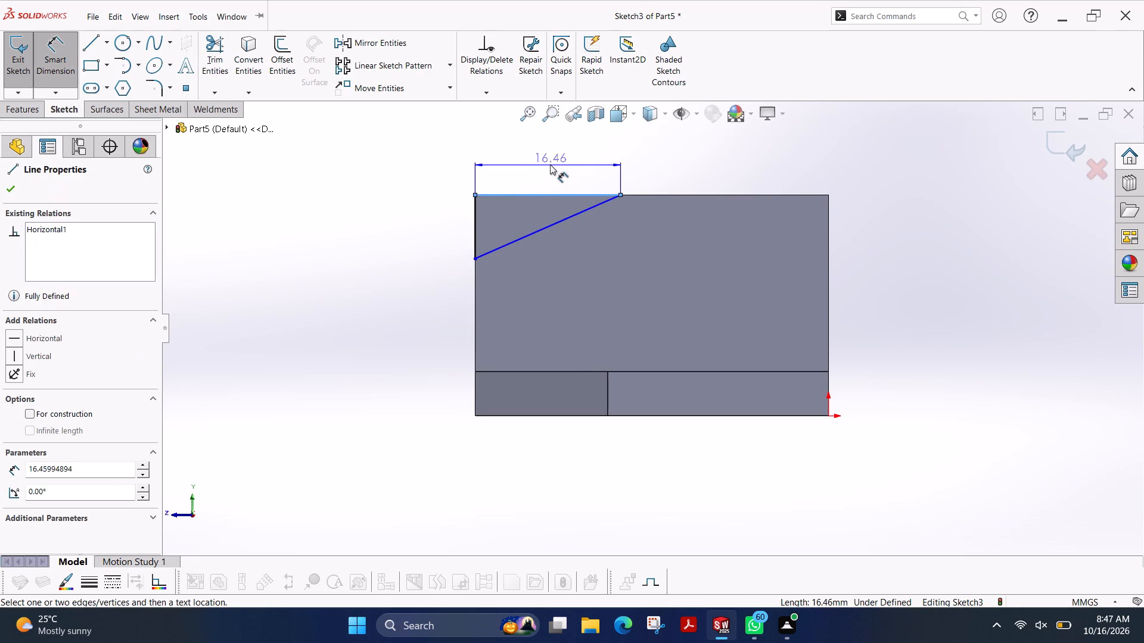
click(550, 164)
text(21)
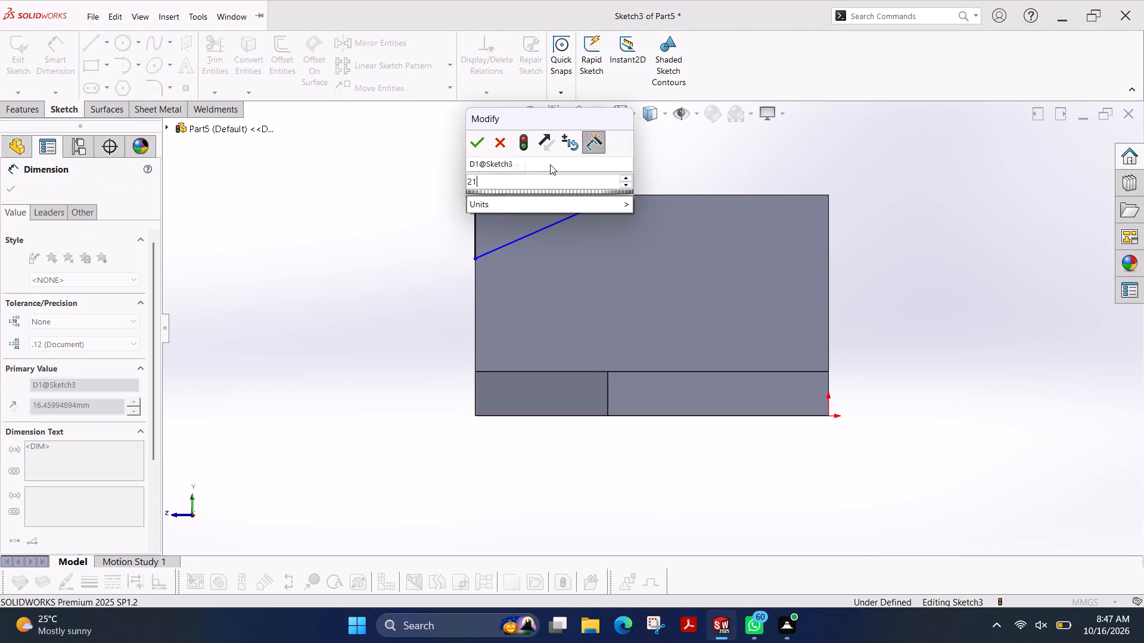
key(Return)
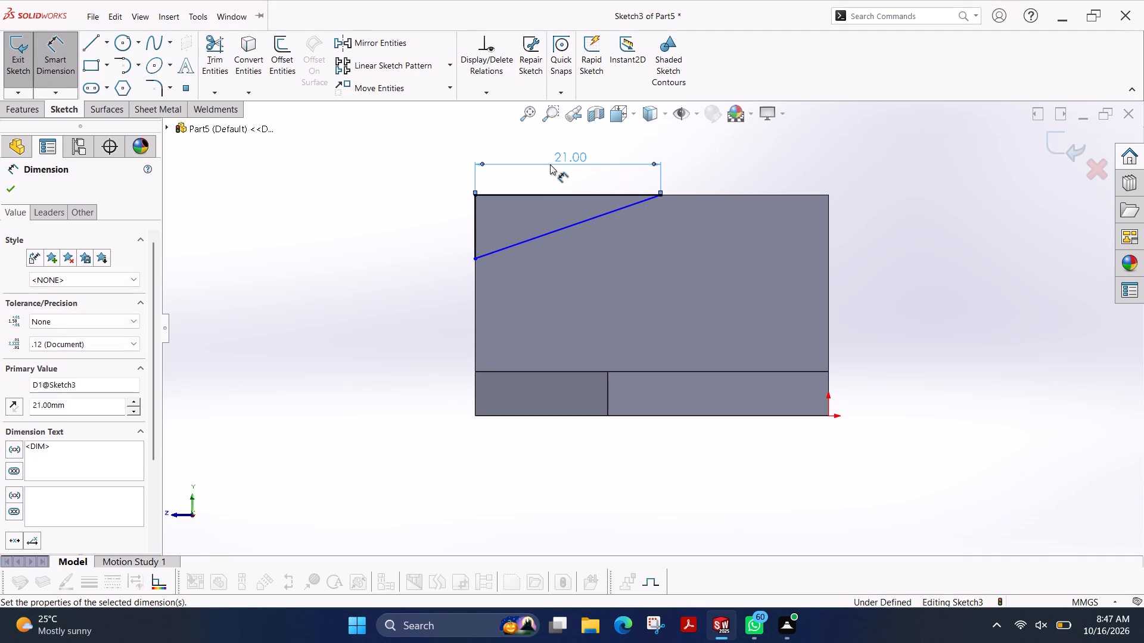
Dimension the triangle's lower vertex at 12 mm above the plate's bottom edge.
click(474, 258)
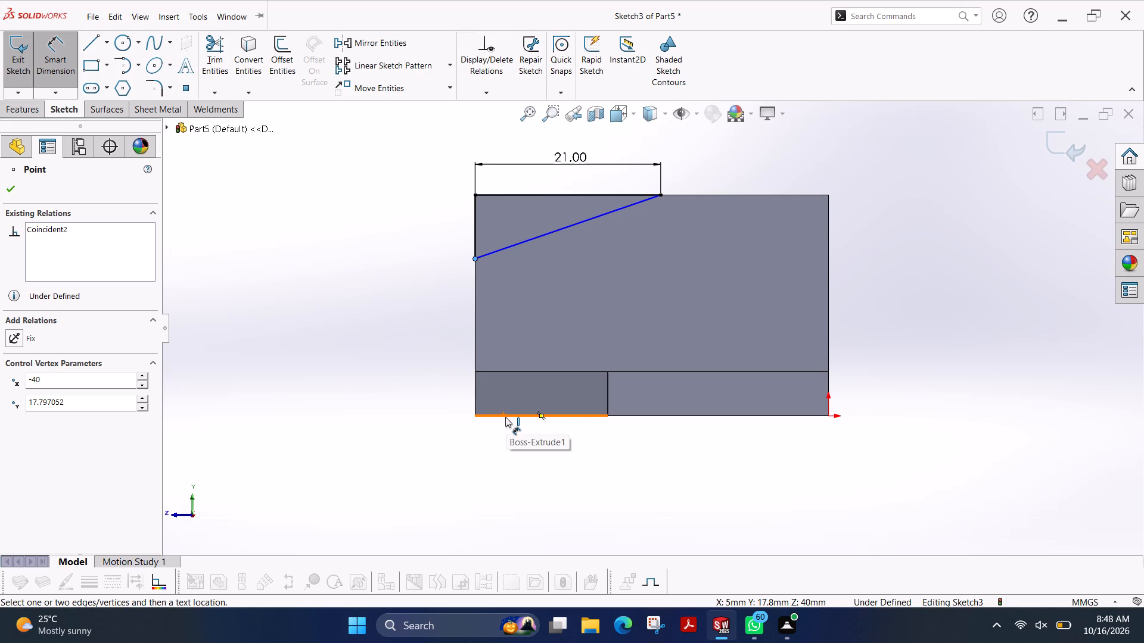
click(505, 417)
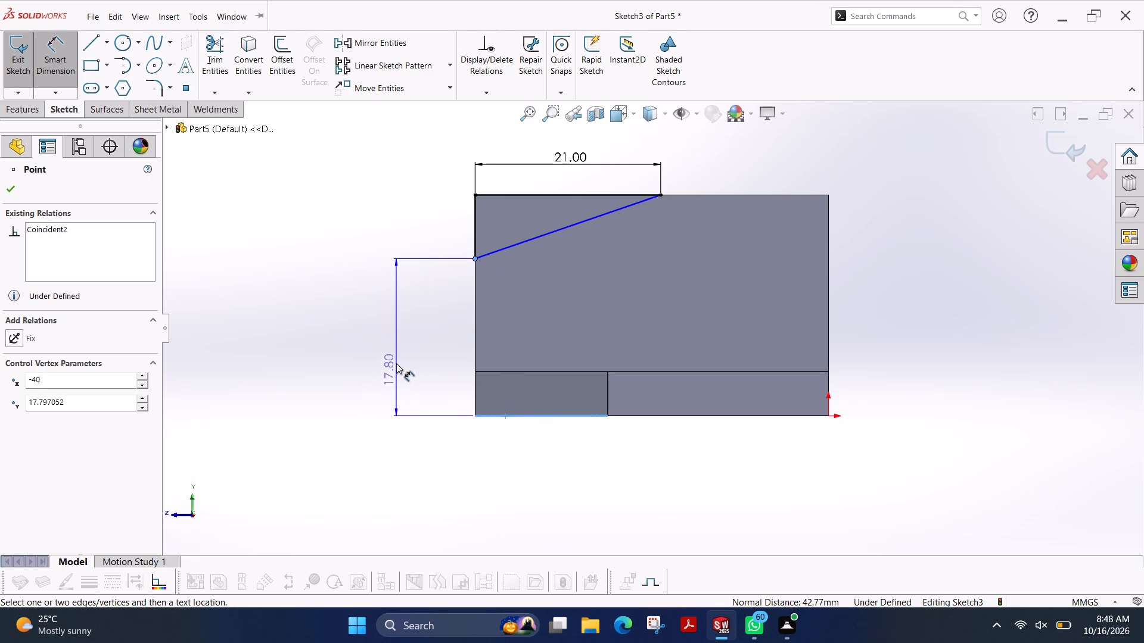
click(396, 363)
text(12)
key(Return)
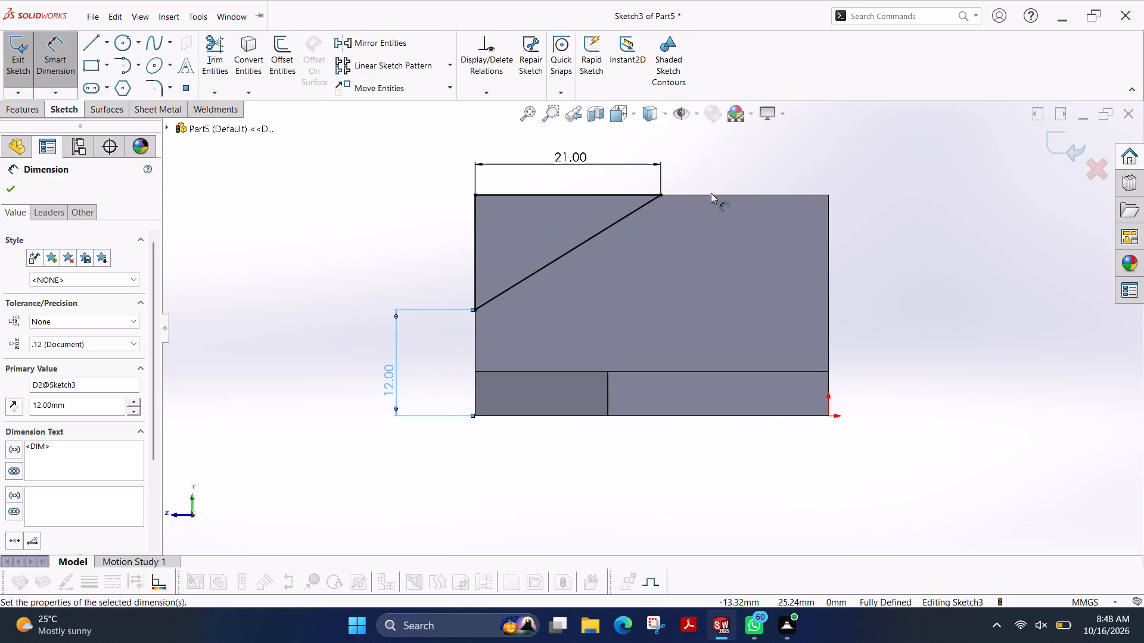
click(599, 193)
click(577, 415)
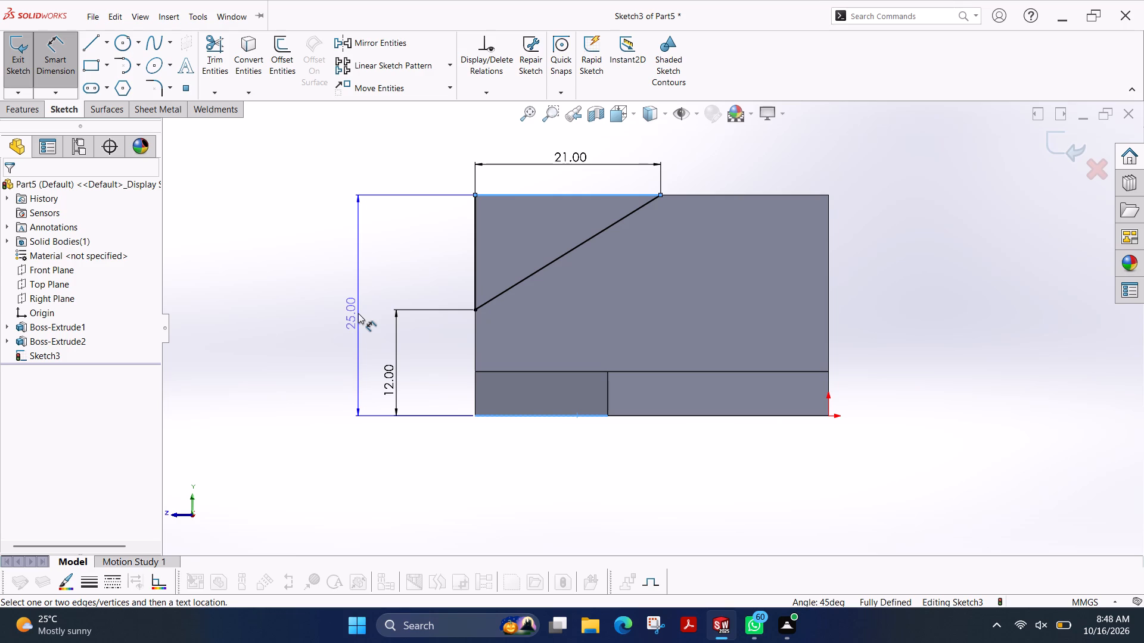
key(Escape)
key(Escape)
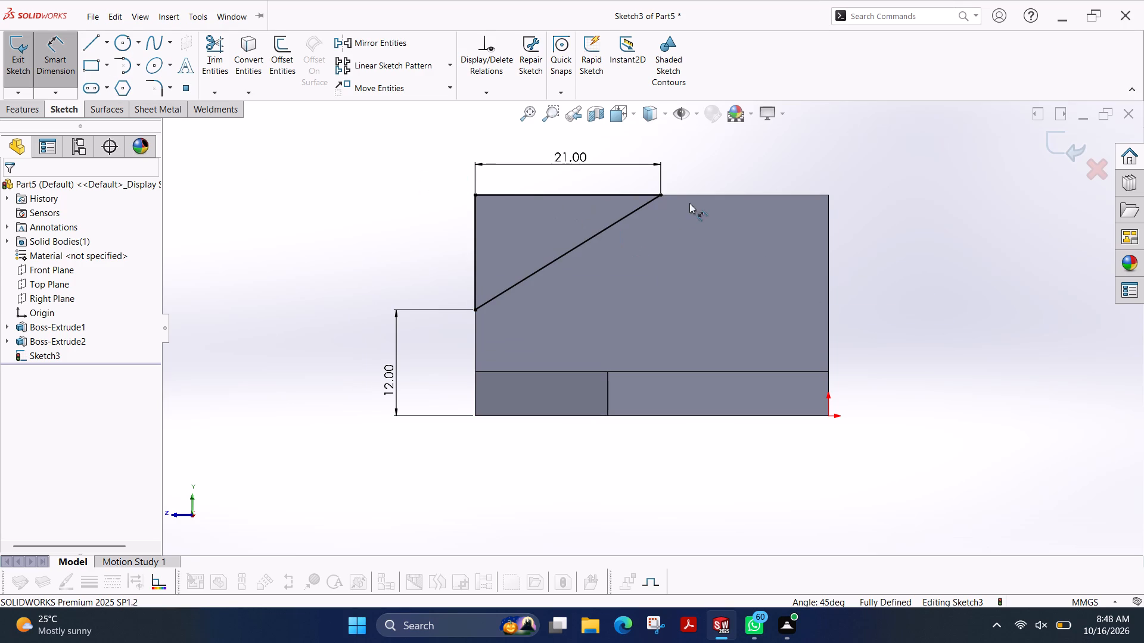
Draw lines from the triangle's top vertex along the wall's top edge, enclosing a strip about 40 mm by 3 mm above the wall.
click(93, 51)
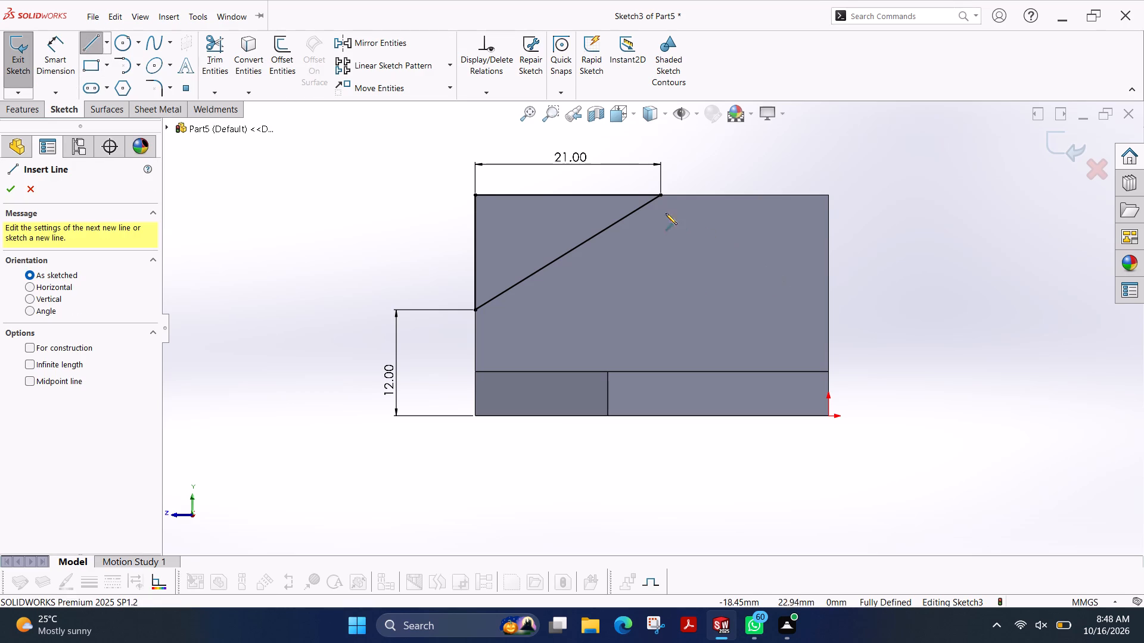
click(661, 196)
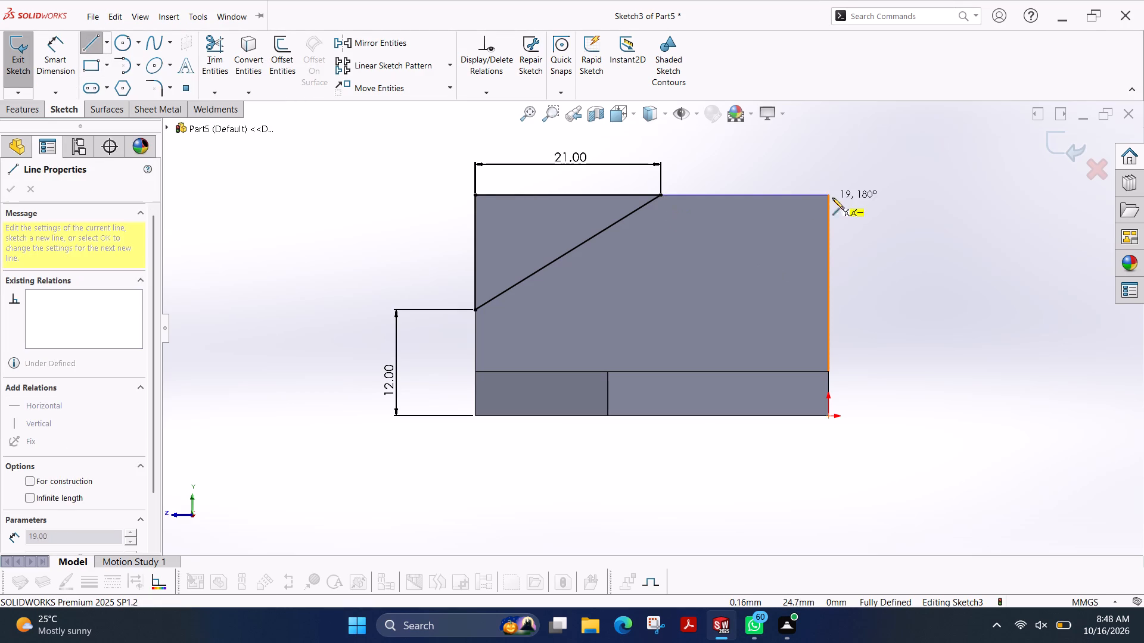
click(828, 194)
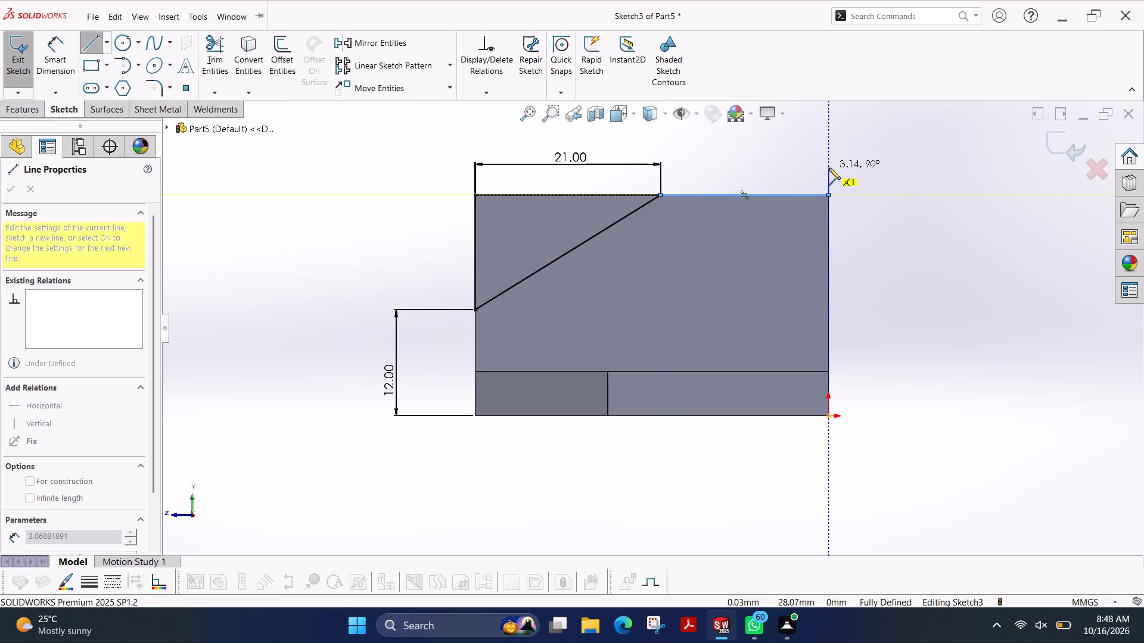
click(829, 168)
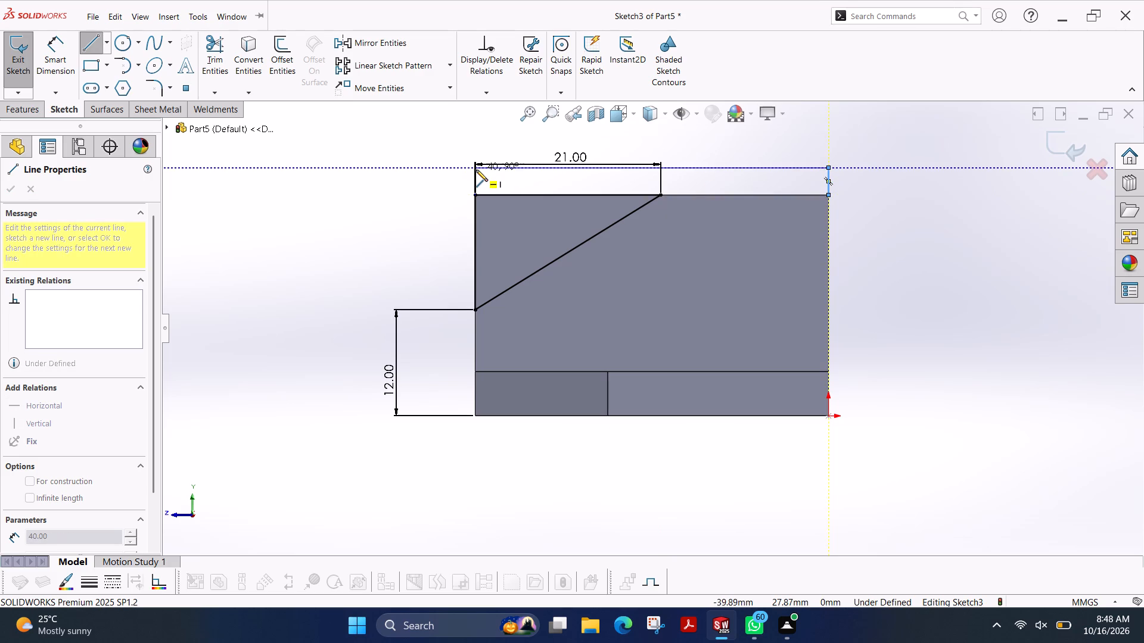
click(476, 170)
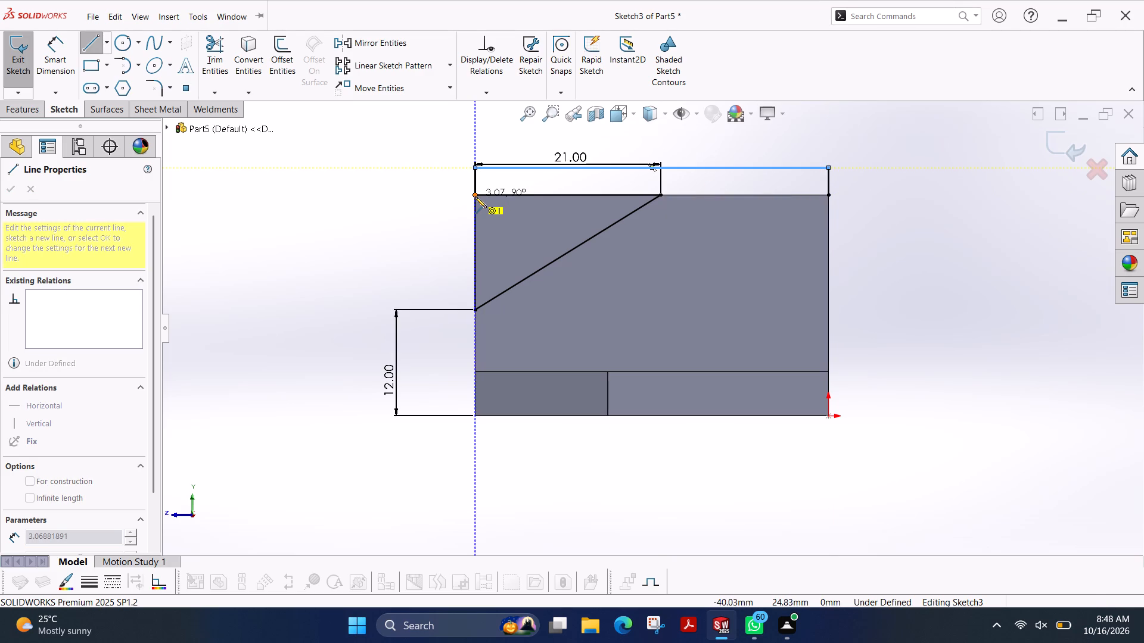
click(475, 196)
key(Escape)
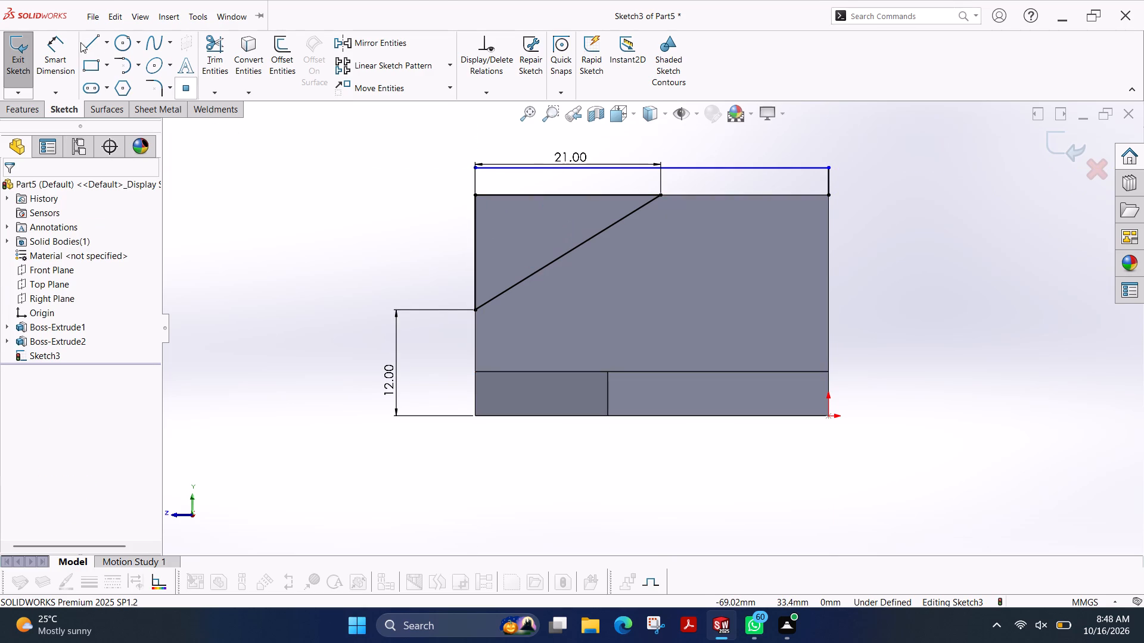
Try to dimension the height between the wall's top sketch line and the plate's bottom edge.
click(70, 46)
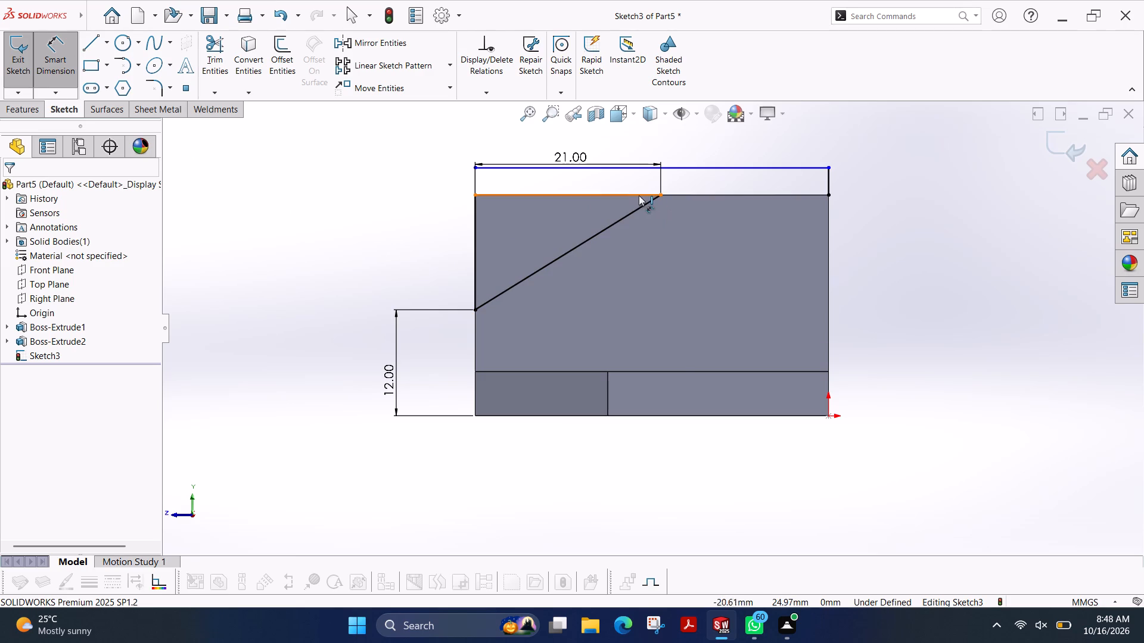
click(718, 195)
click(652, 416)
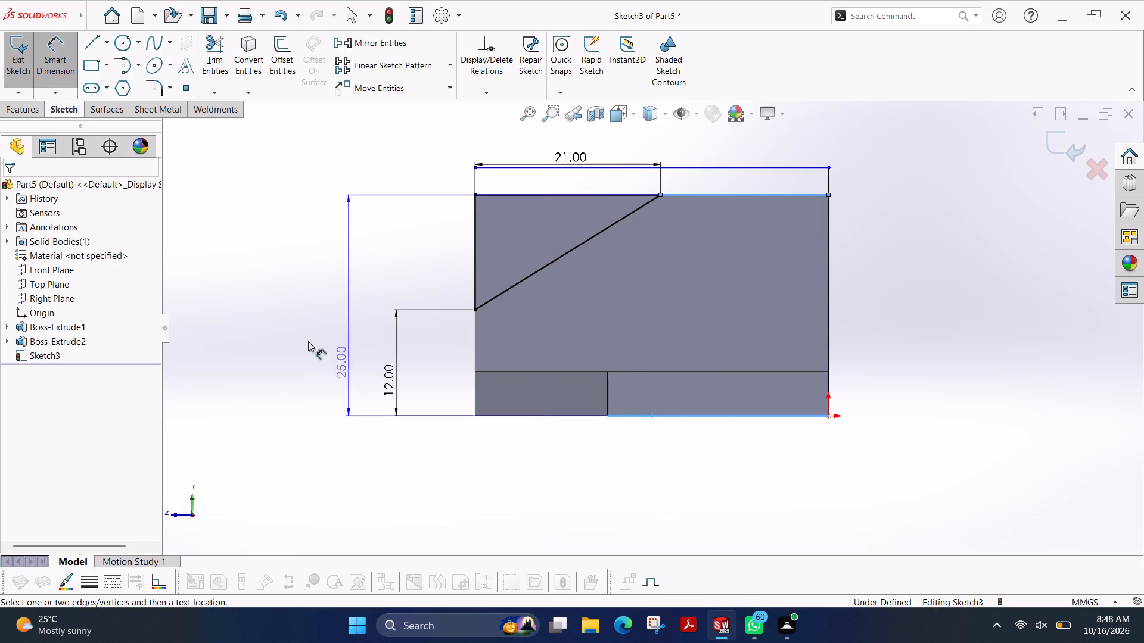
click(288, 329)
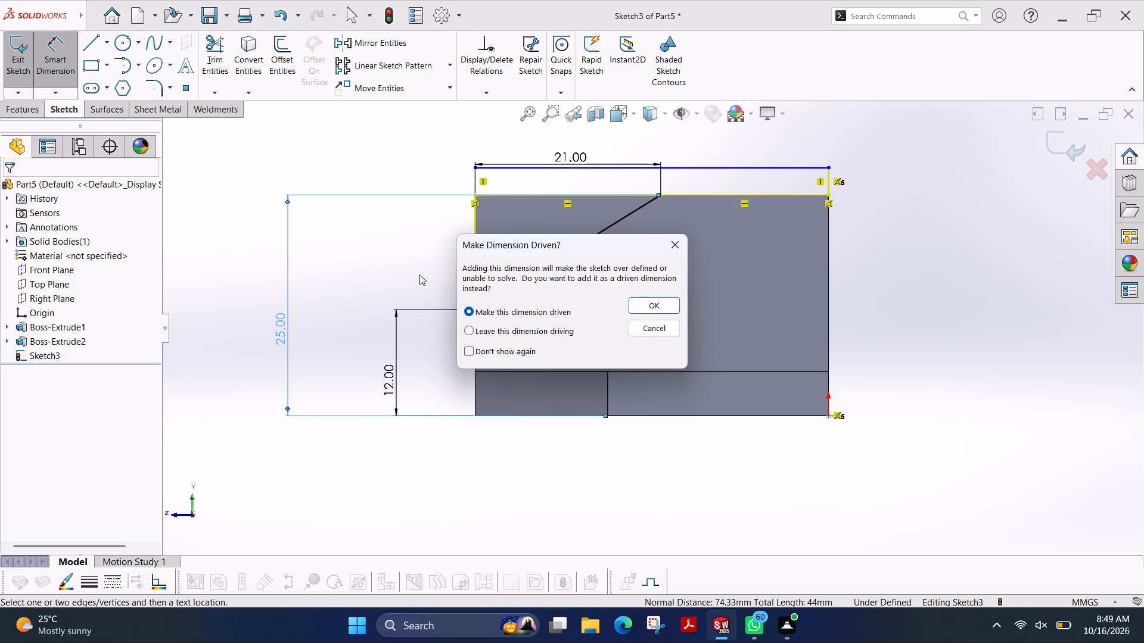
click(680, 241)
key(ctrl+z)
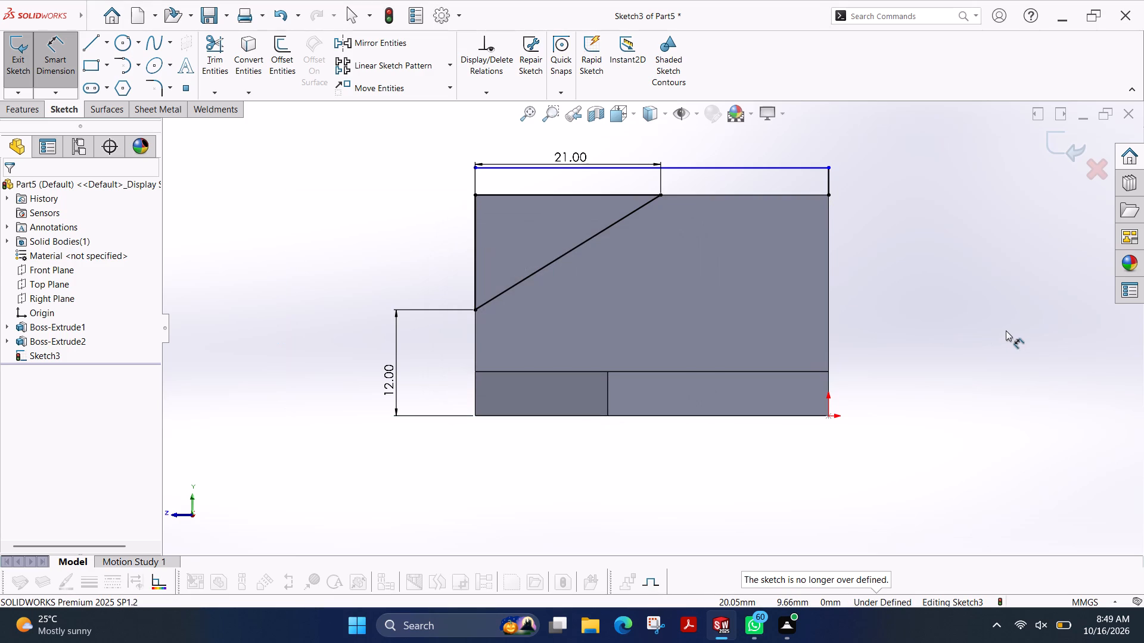
Undo the lines that form the strip above the wall, keeping the triangle and its dimensions.
click(5, 73)
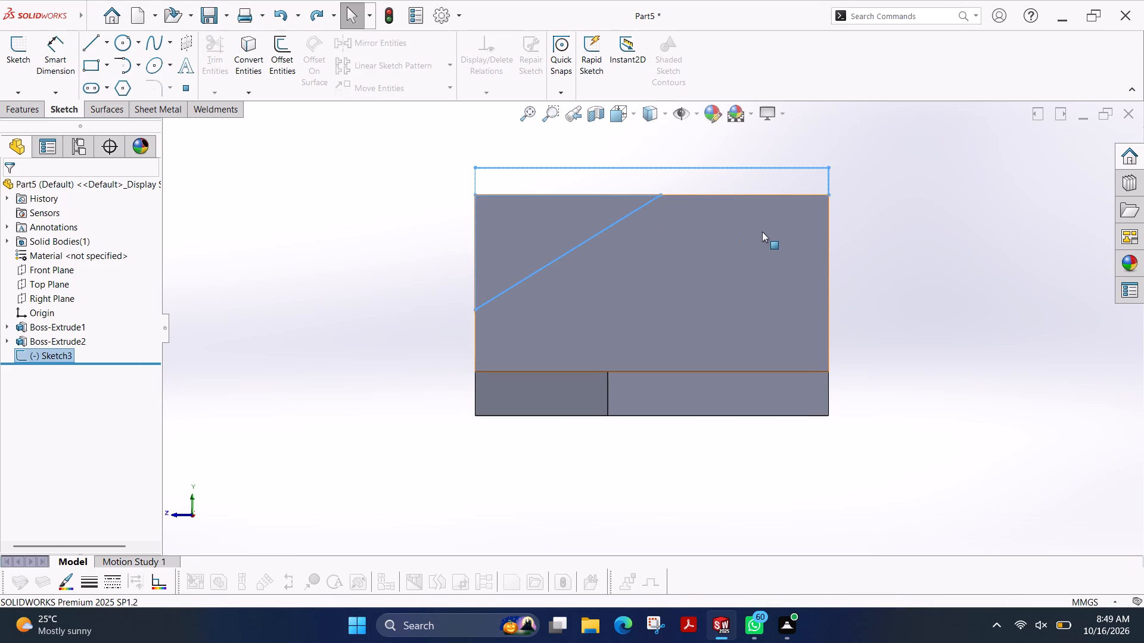
key(ctrl+z)
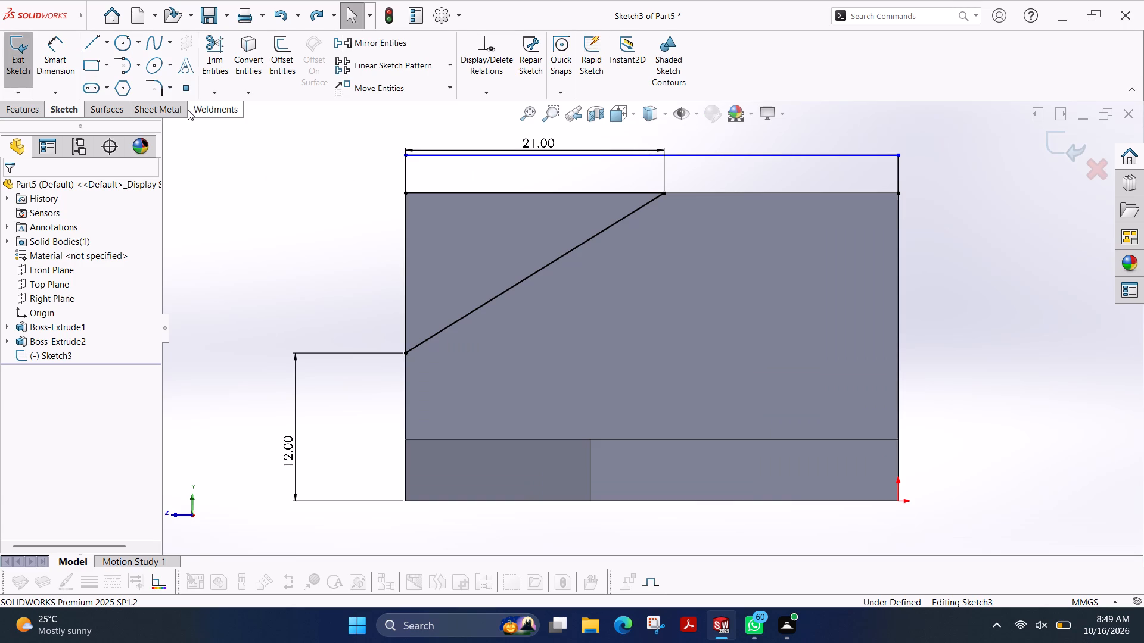
key(ctrl+z)
key(ctrl+z)
key(ctrl+z)
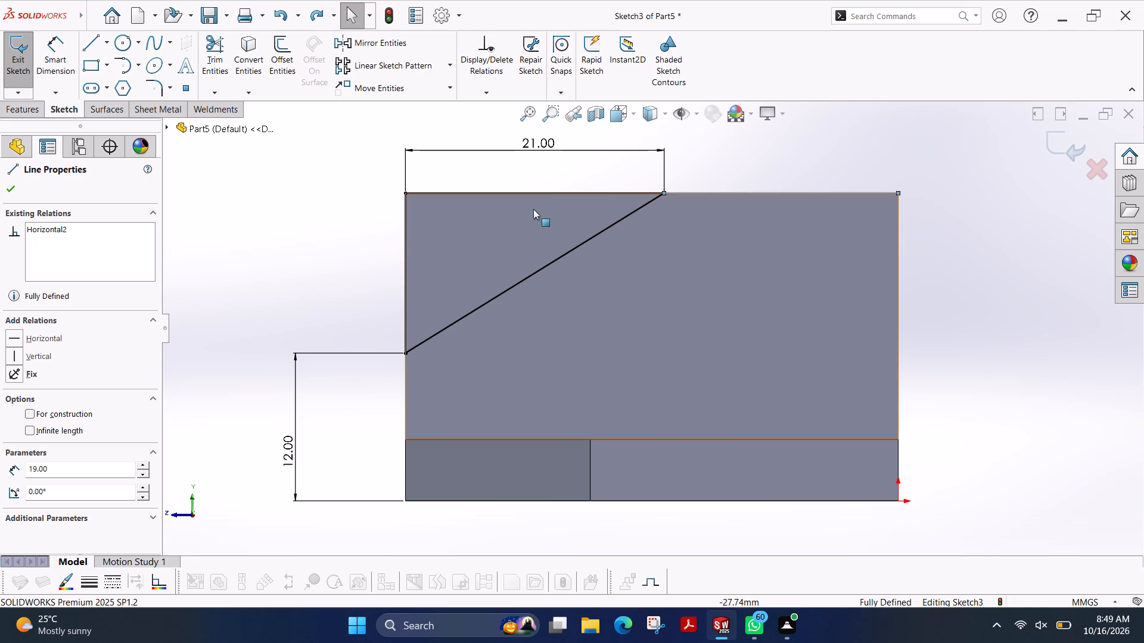
key(ctrl+z)
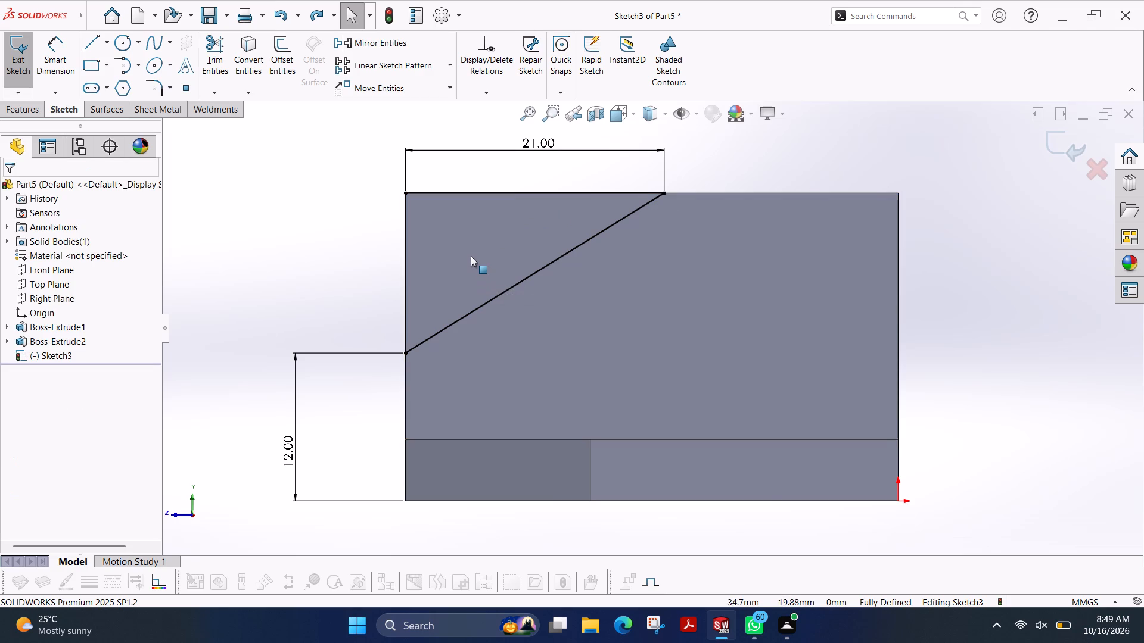
Undo the 21 mm and 12 mm dimensions and all of the triangle's lines, back to an empty sketch.
key(ctrl+z)
key(ctrl+z)
key(ctrl+z)
key(ctrl+z)
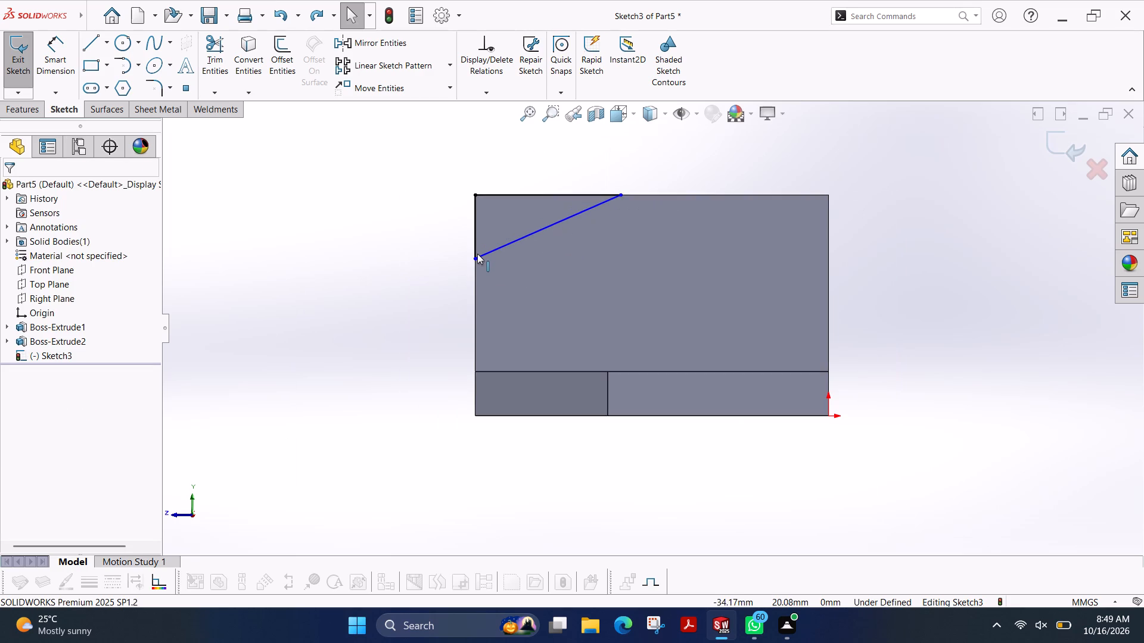
key(ctrl+z)
key(ctrl+z)
key(ctrl+z)
key(ctrl+z)
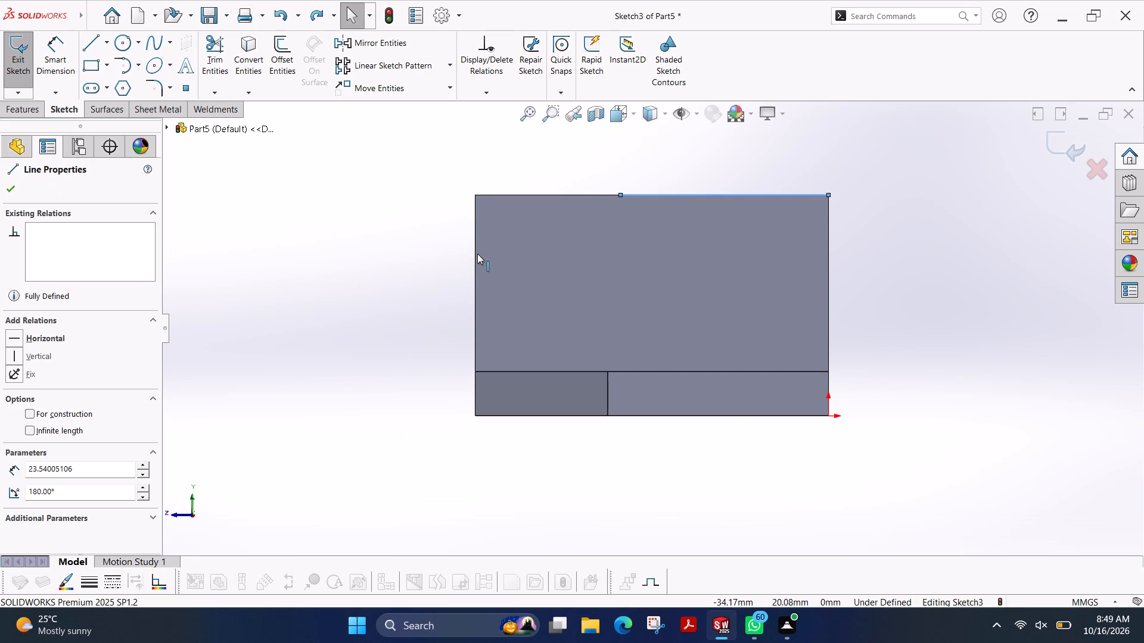
key(ctrl+z)
Draw a closed four-line strip about 40 mm by 4 mm just inside the wall's top edge, spanning its full width.
click(88, 40)
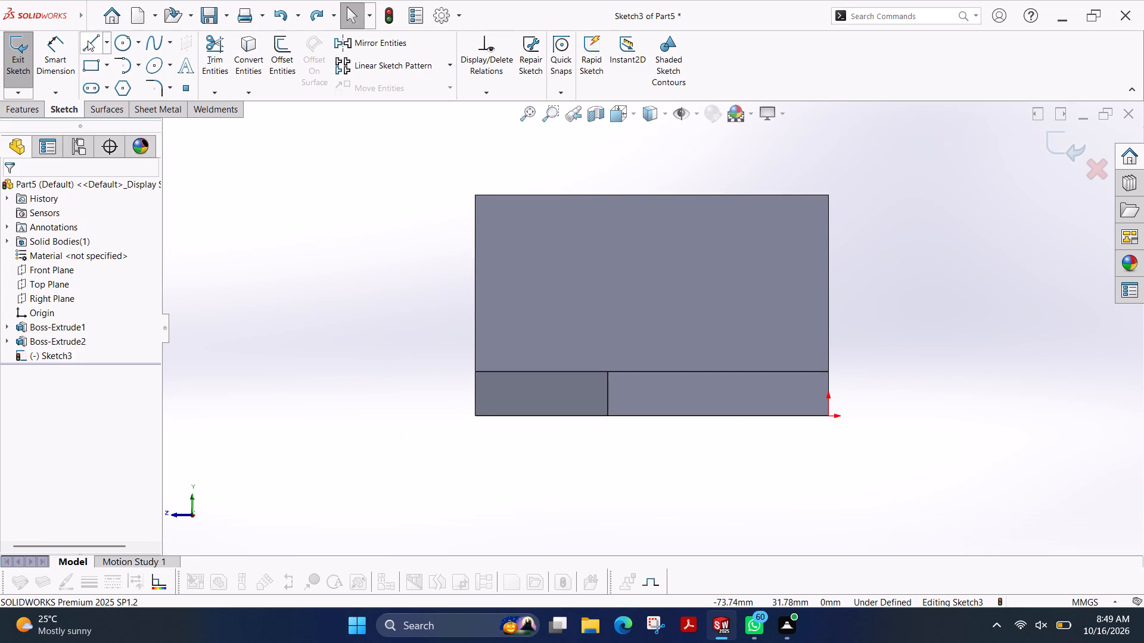
click(474, 196)
click(475, 231)
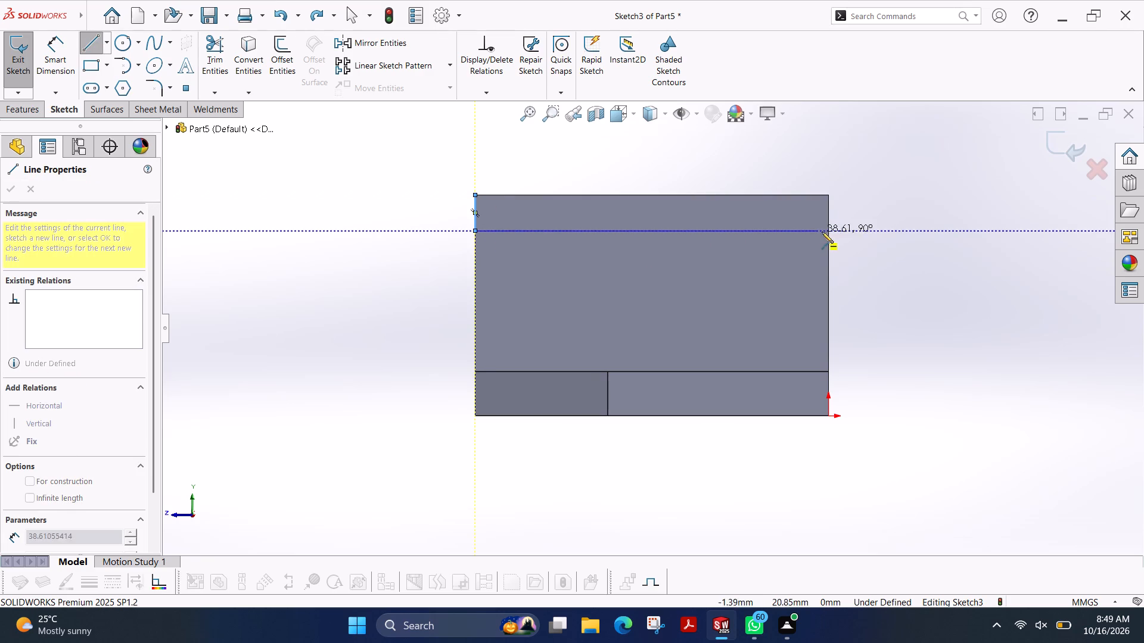
click(828, 230)
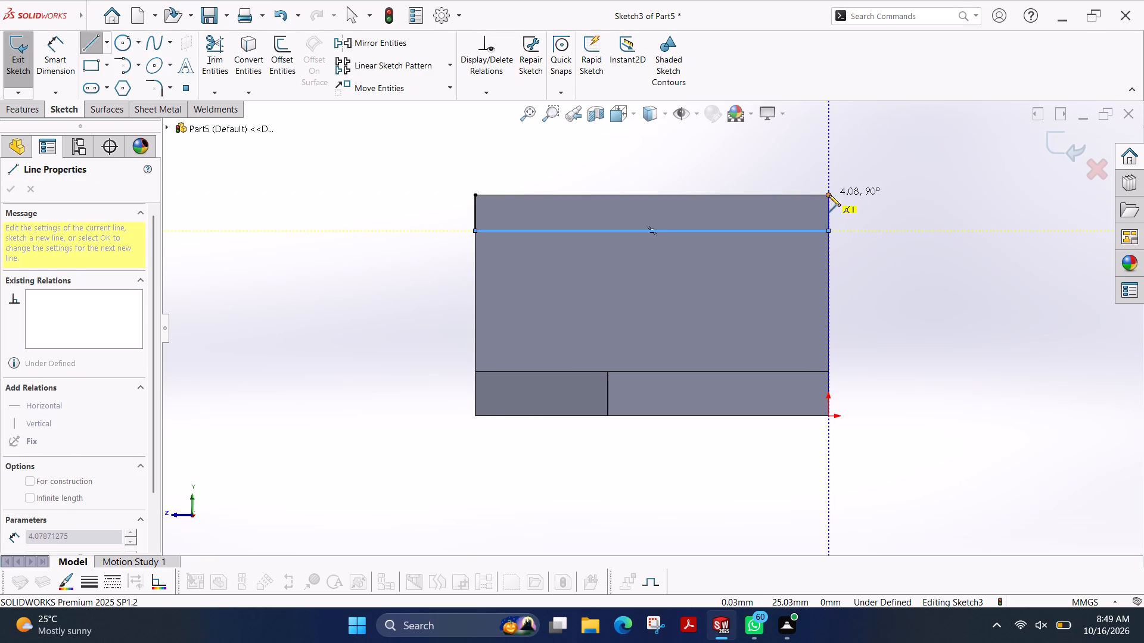
click(829, 195)
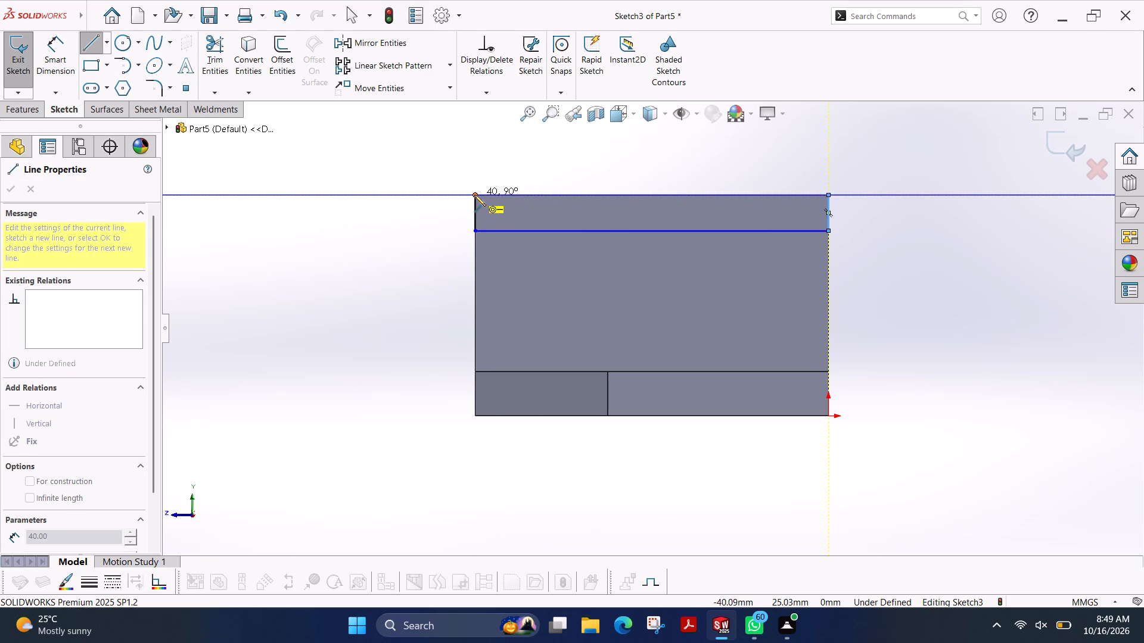
click(474, 195)
key(Escape)
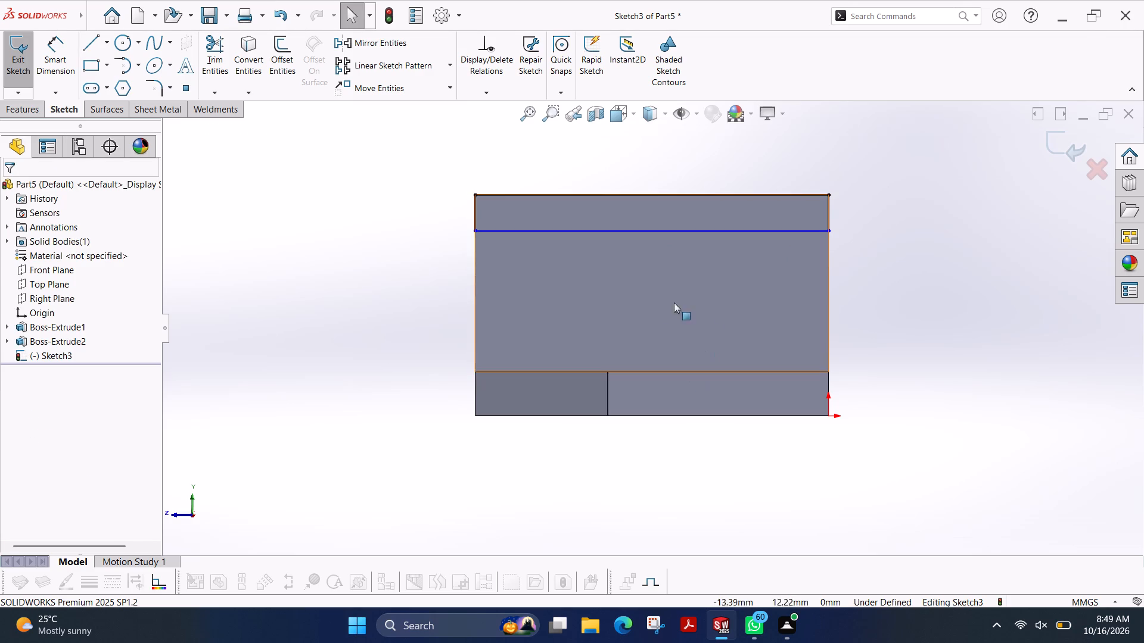
Dimension the strip's short vertical side at 5 mm.
click(43, 63)
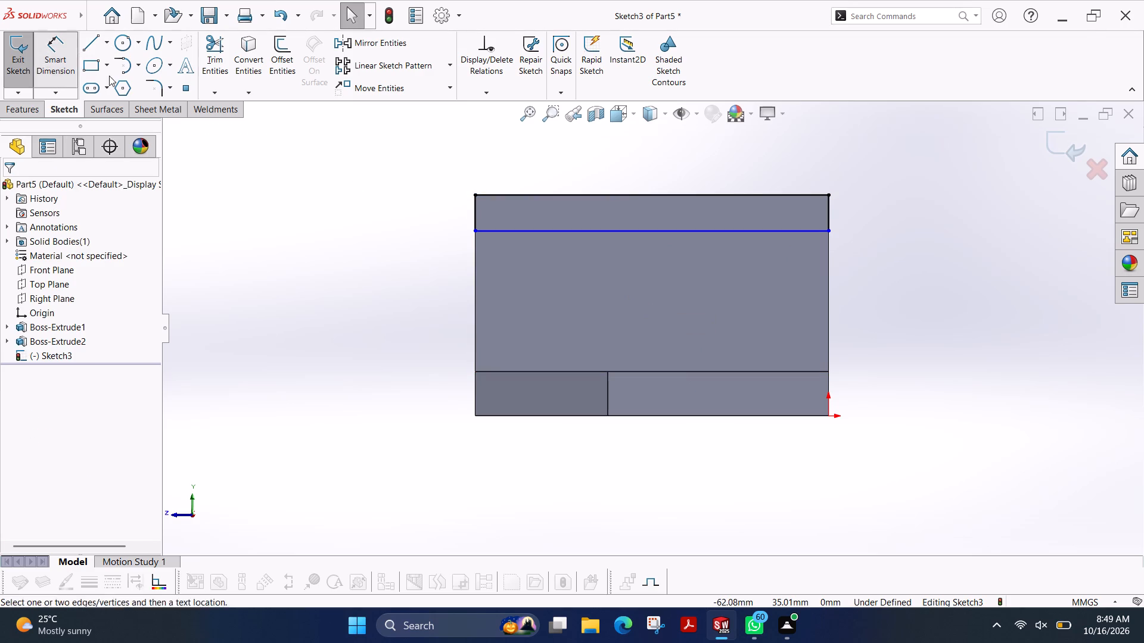
click(475, 211)
click(422, 214)
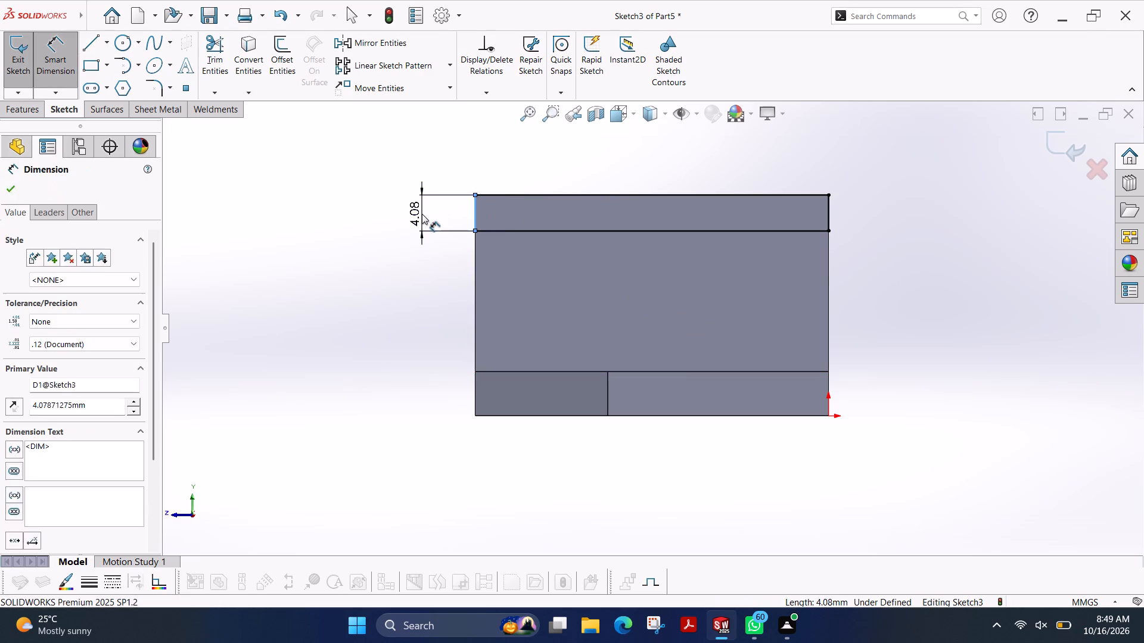
key(5)
key(Return)
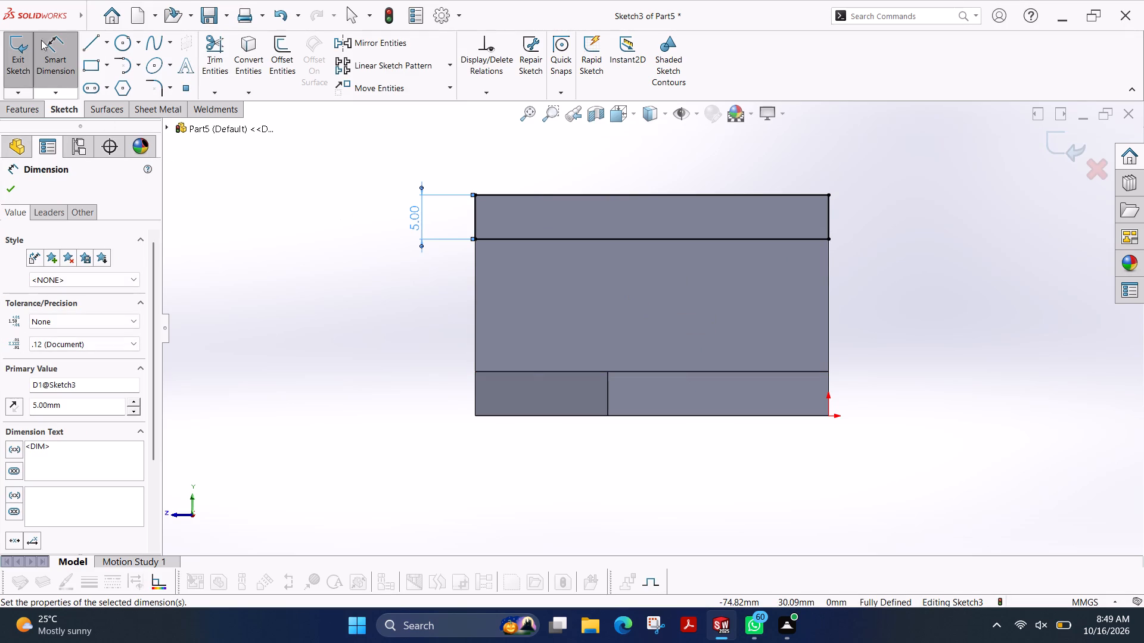
Draw a line about 23.6 mm along the strip's lower edge from the origin side, then slant about 18.7 mm down to the wall's opposite edge.
click(88, 45)
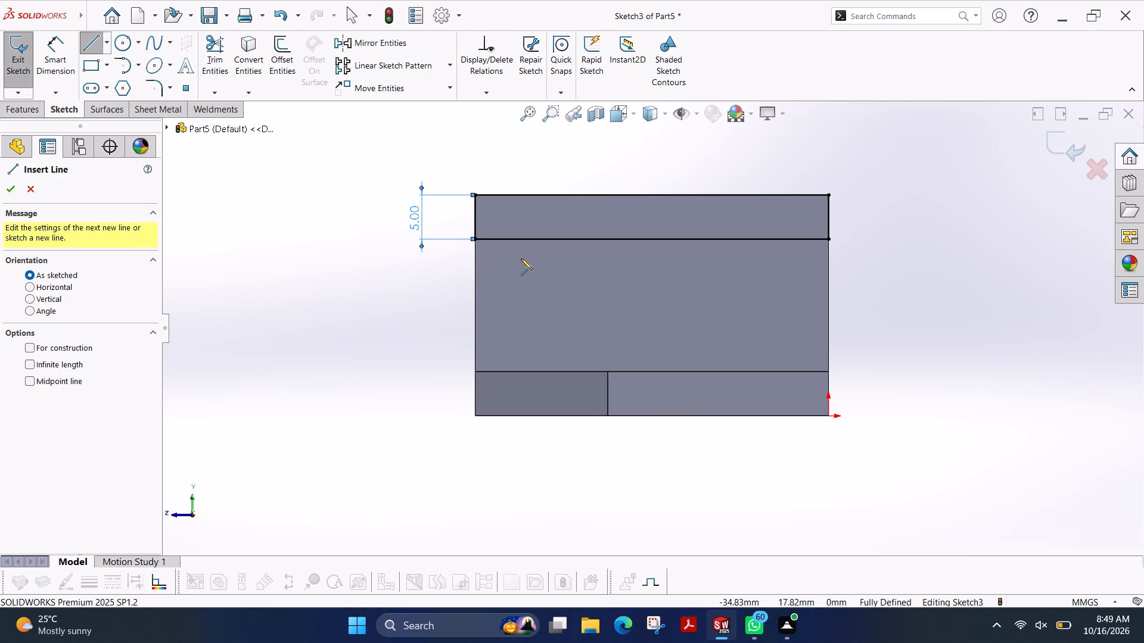
click(829, 241)
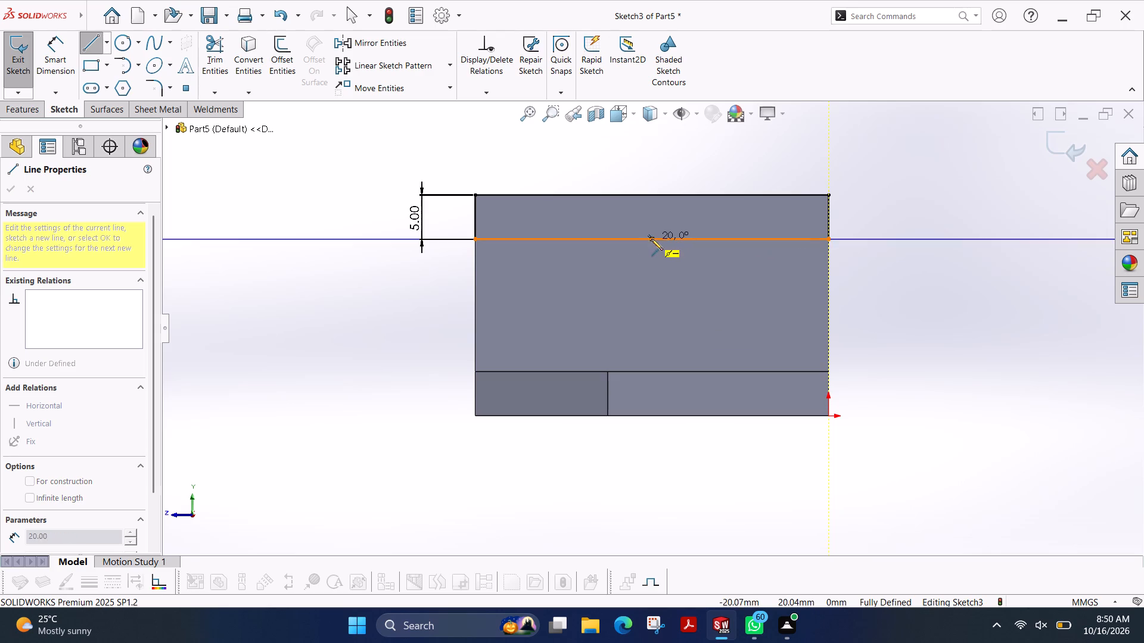
click(620, 239)
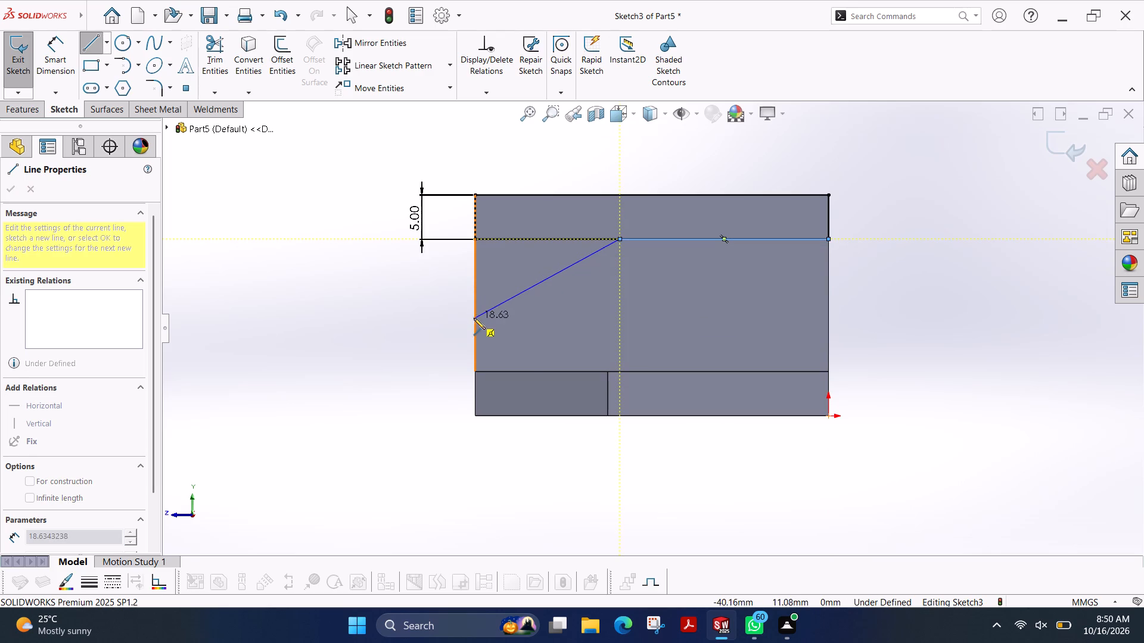
click(475, 319)
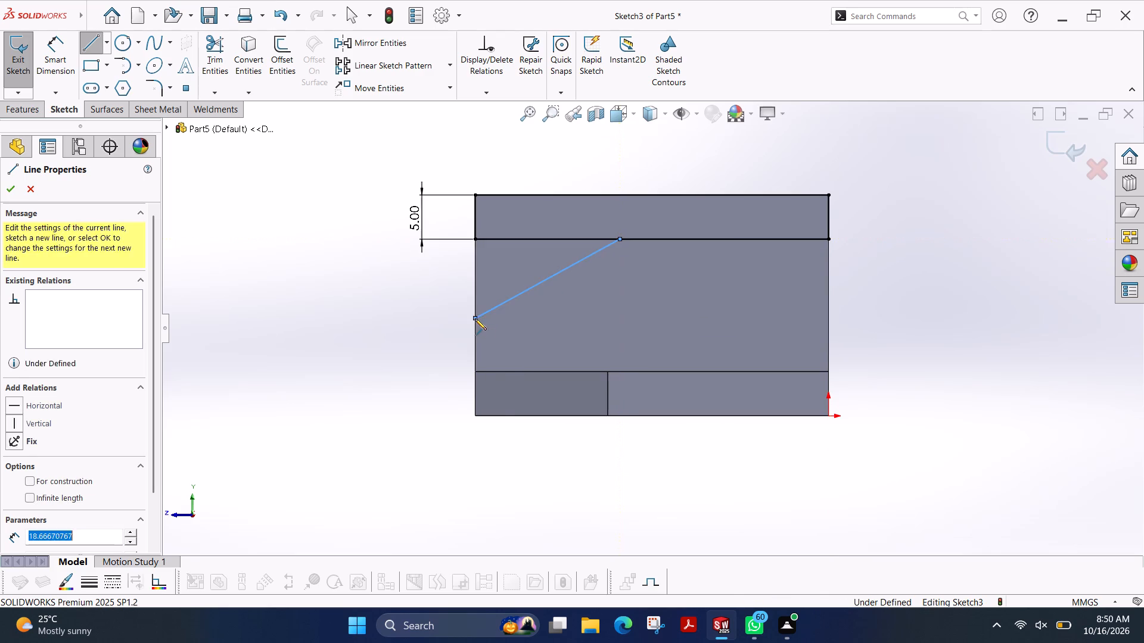
click(474, 414)
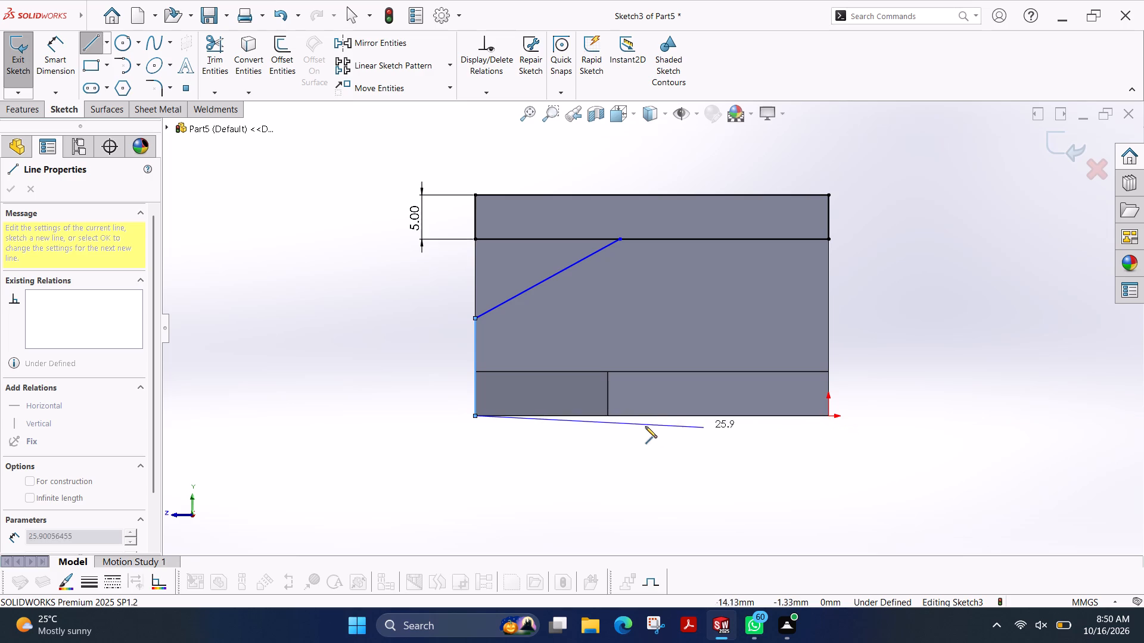
key(ctrl+z)
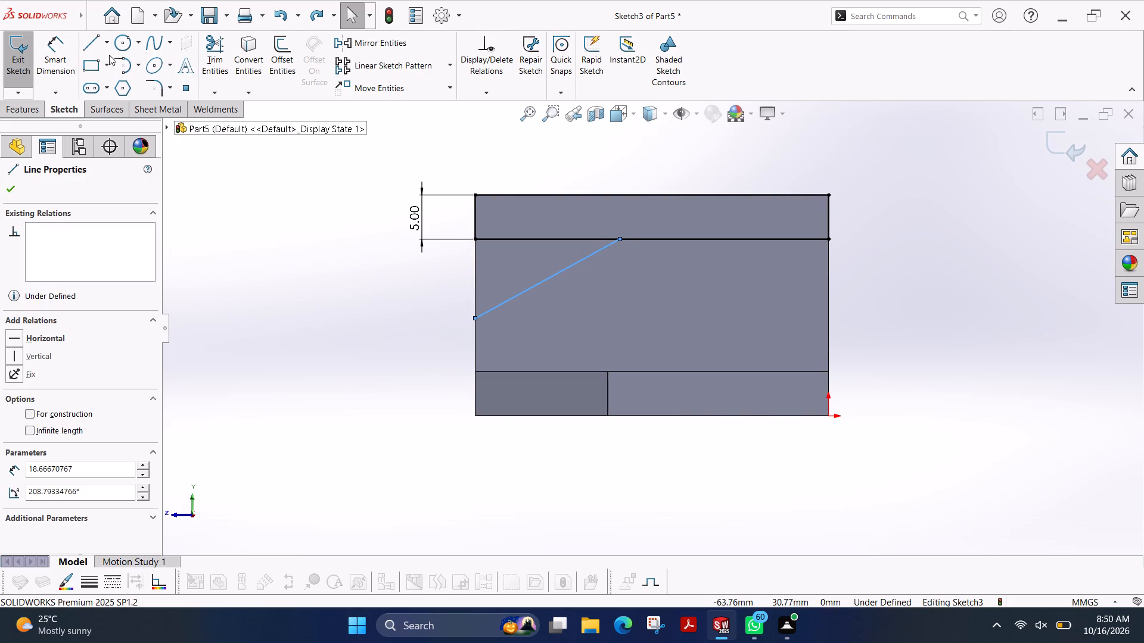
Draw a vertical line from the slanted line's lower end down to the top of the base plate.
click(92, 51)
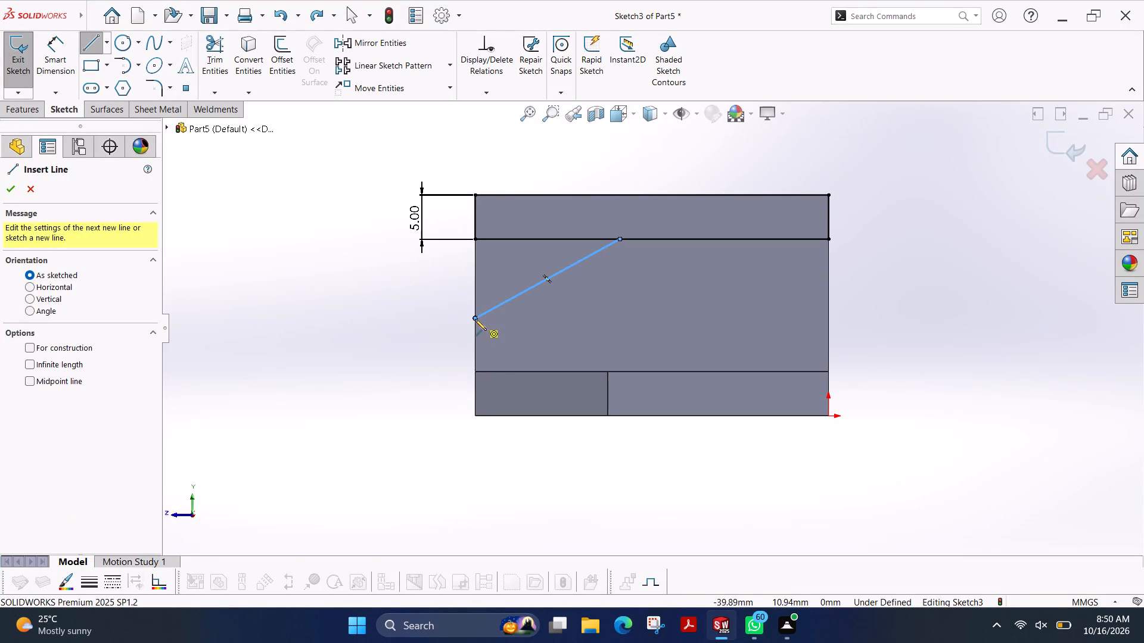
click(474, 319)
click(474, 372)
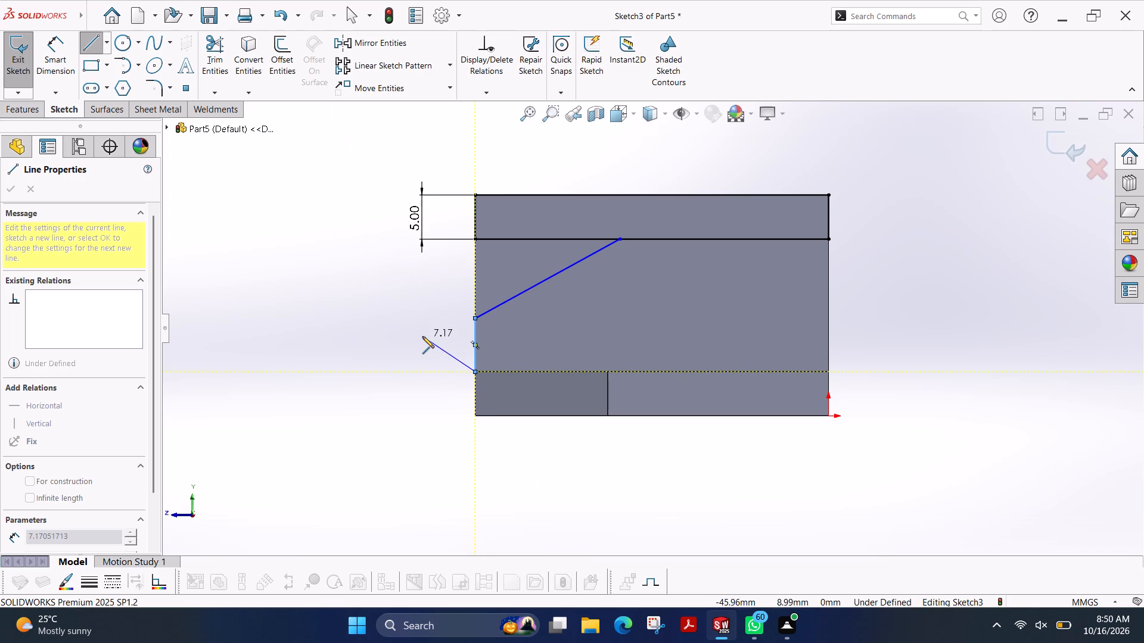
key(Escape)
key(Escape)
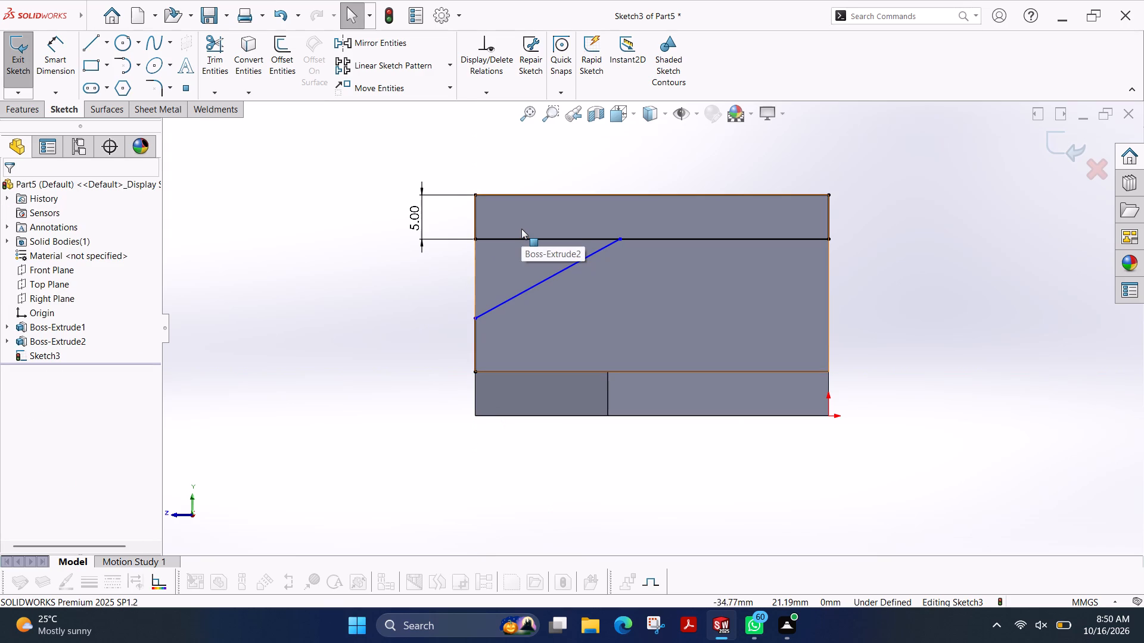
Trim away all the strip's lines and the overlapping horizontal line, leaving the slanted line and the short vertical line beneath it.
click(214, 37)
drag(554, 221, 543, 224)
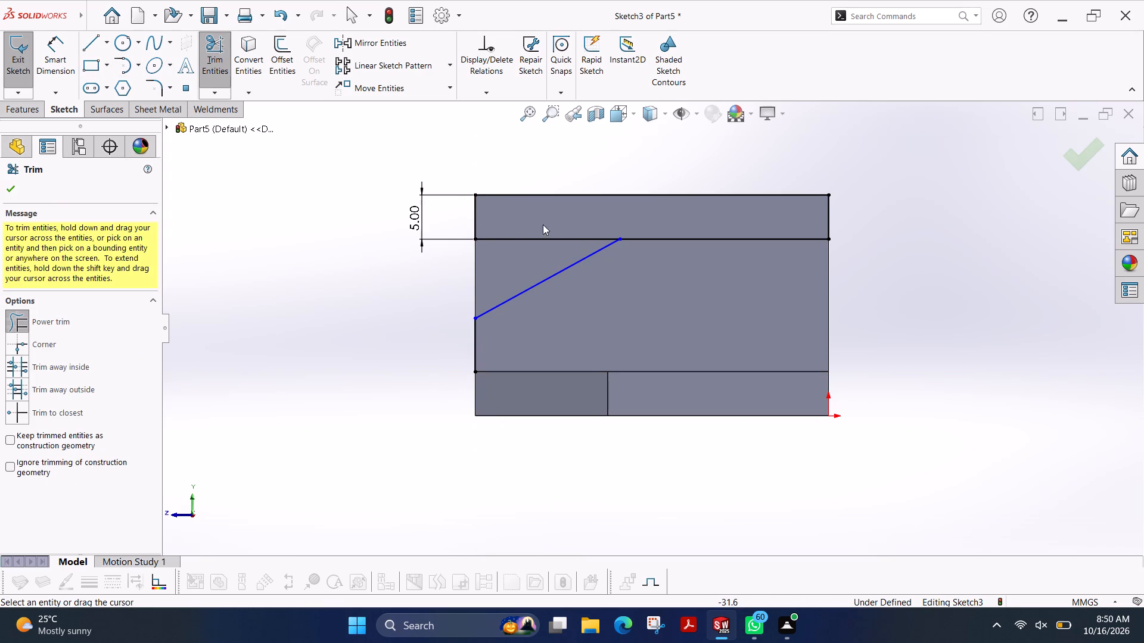
drag(543, 224, 514, 251)
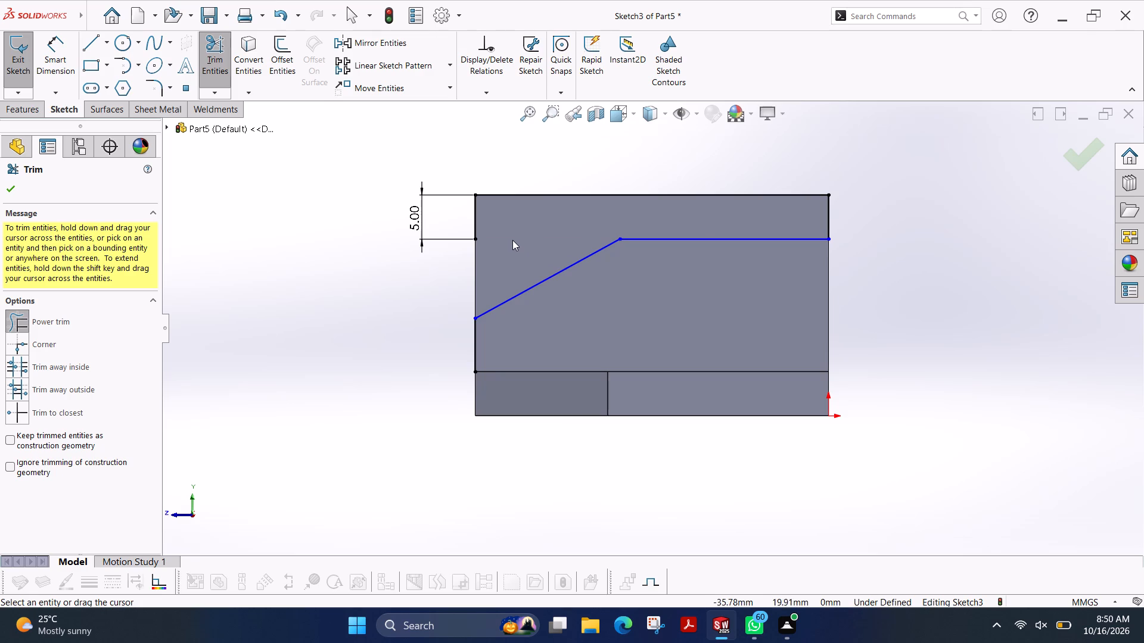
drag(525, 210, 754, 221)
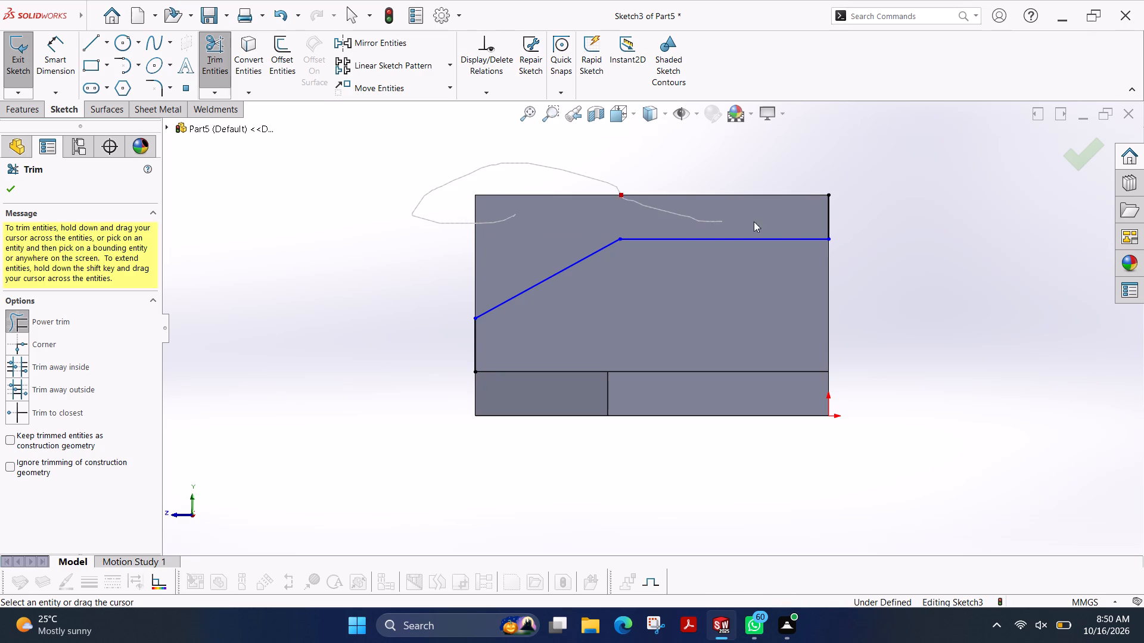
drag(754, 221, 890, 217)
drag(784, 206, 706, 272)
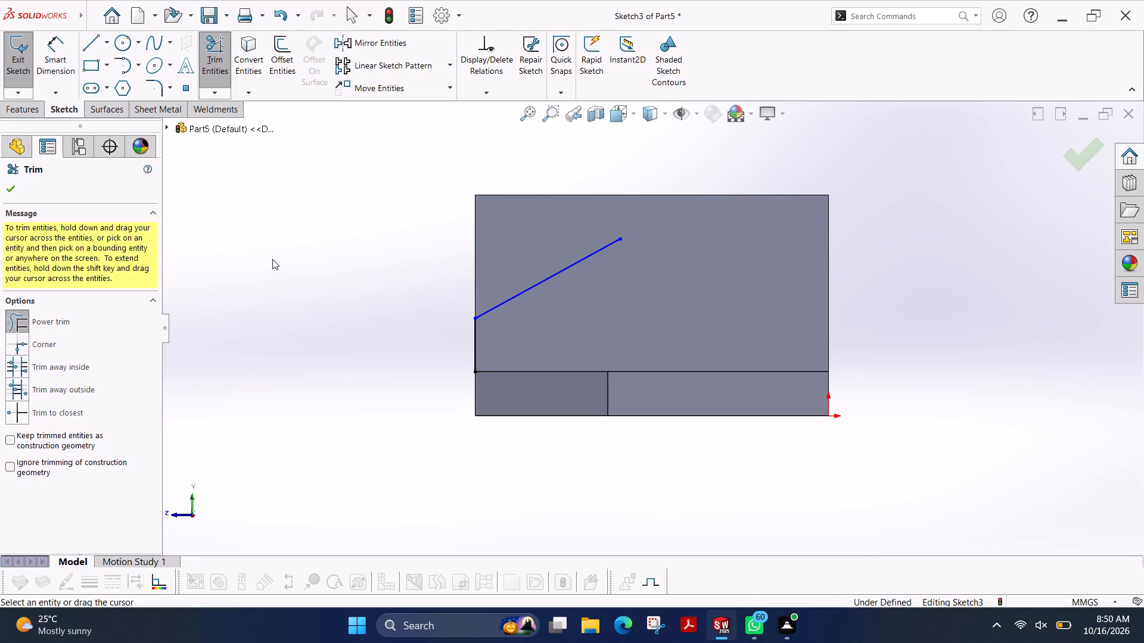
Close the cut profile from the slant's upper end: about 23.6 mm across, 5 mm up, 40 mm along the top, about 14 mm down.
click(58, 46)
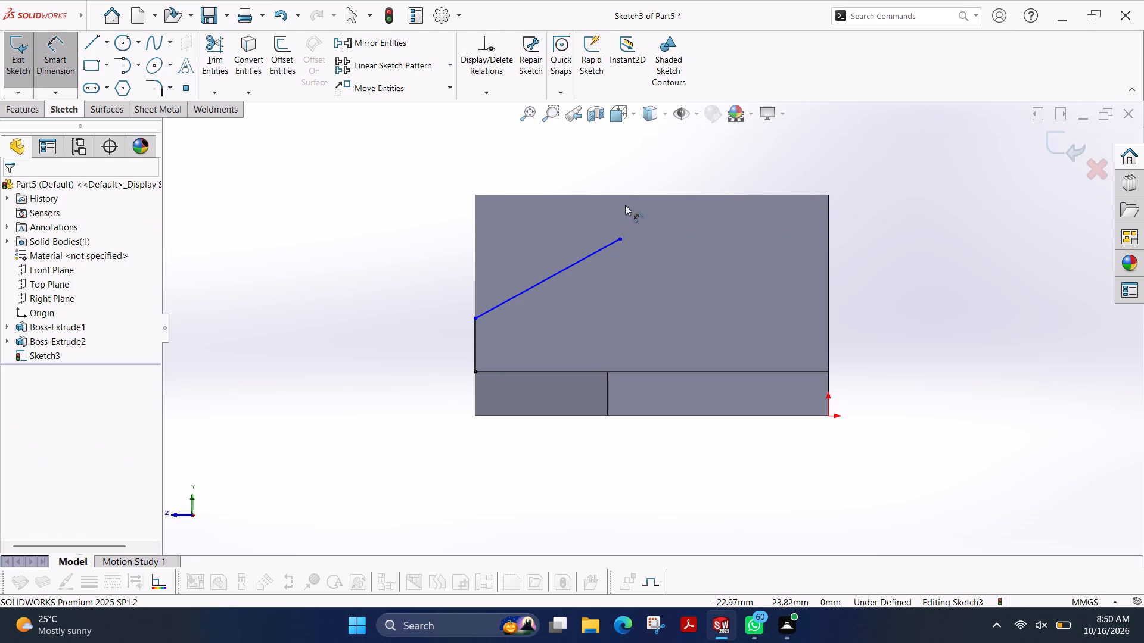
click(91, 43)
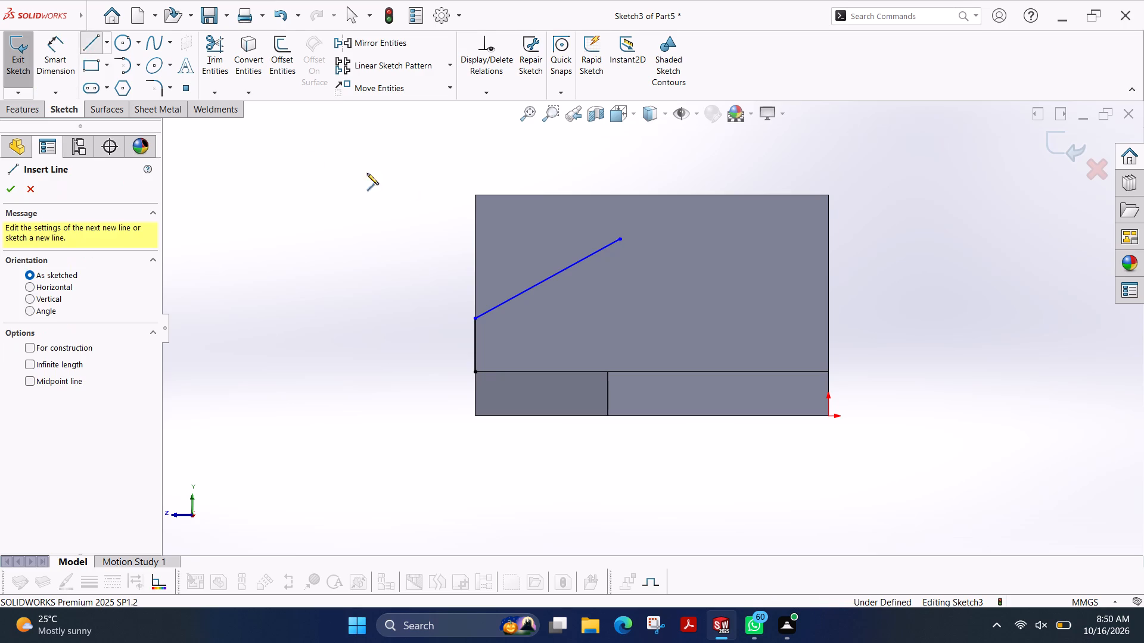
click(621, 240)
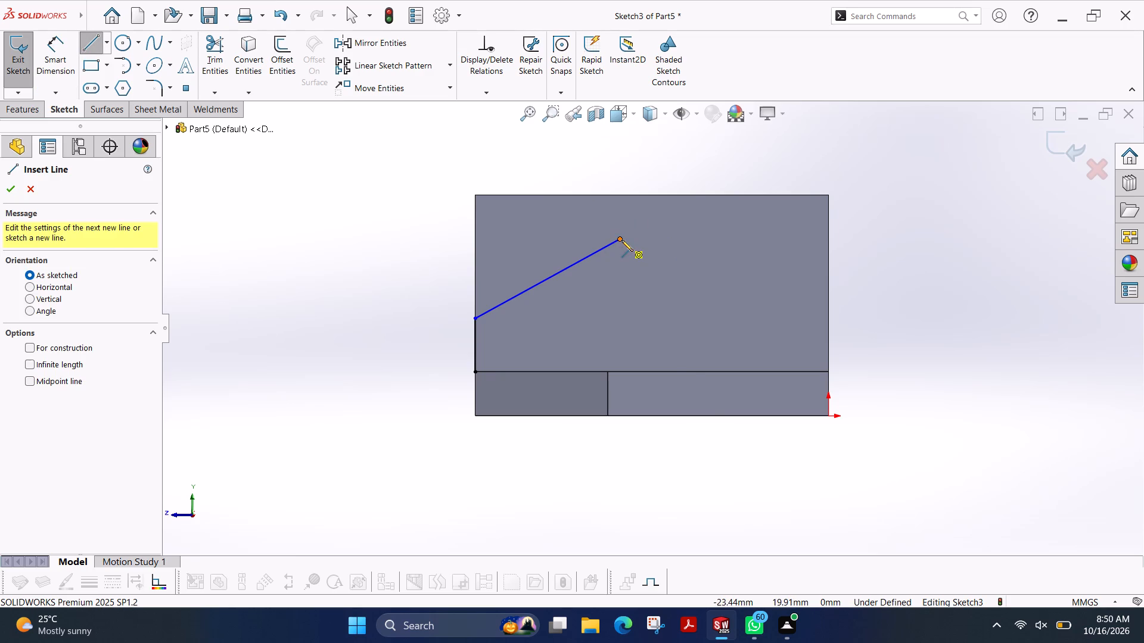
click(829, 239)
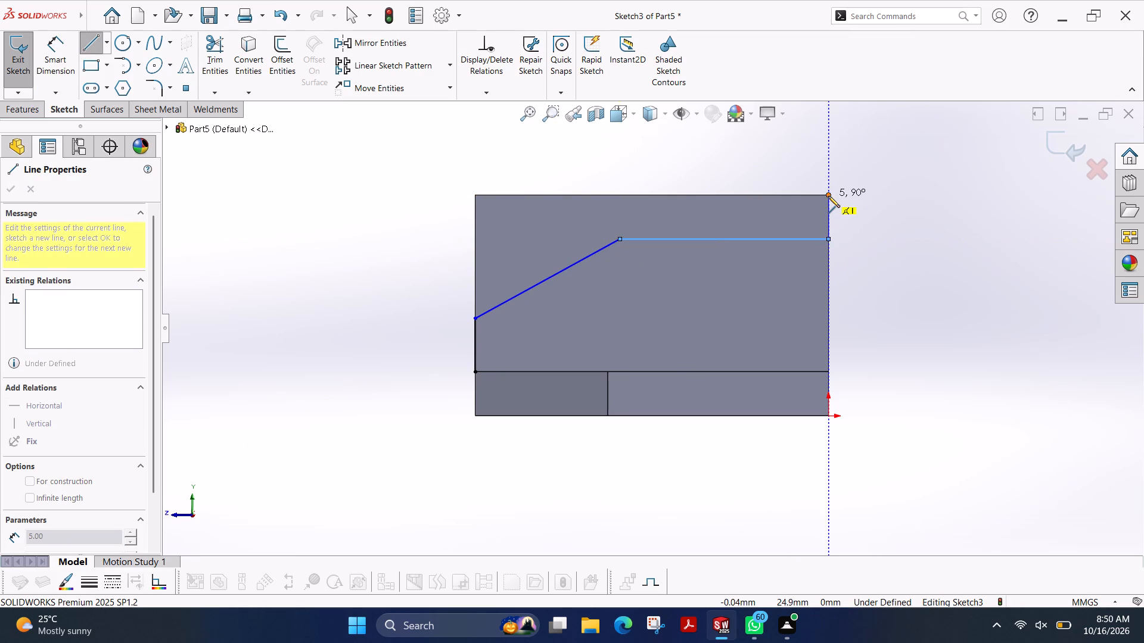
click(828, 196)
click(475, 194)
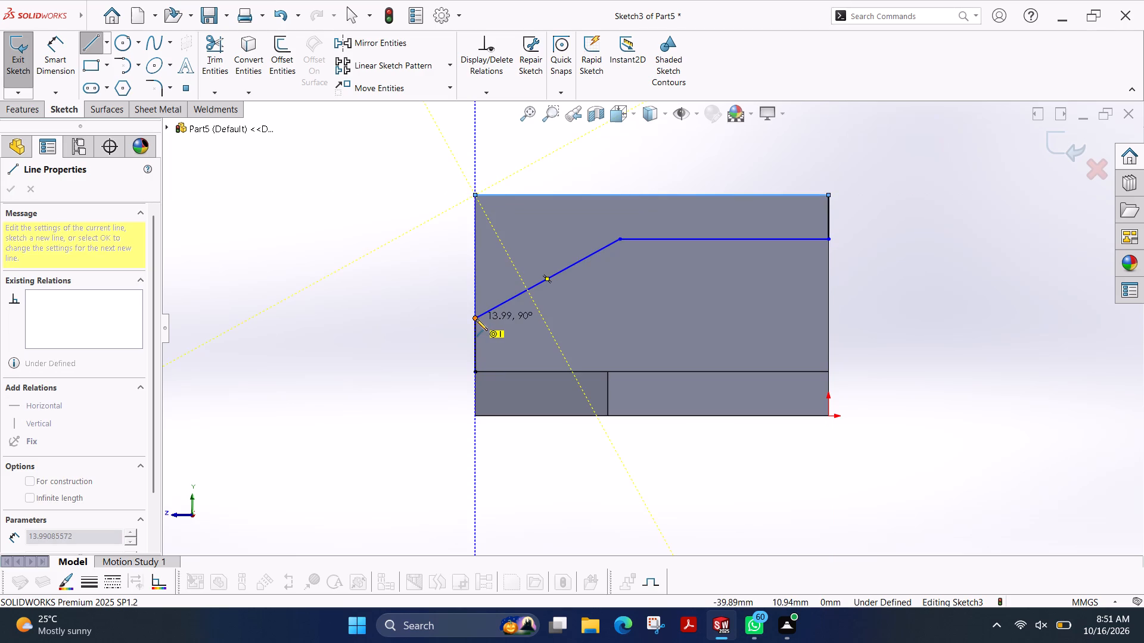
click(476, 319)
key(Escape)
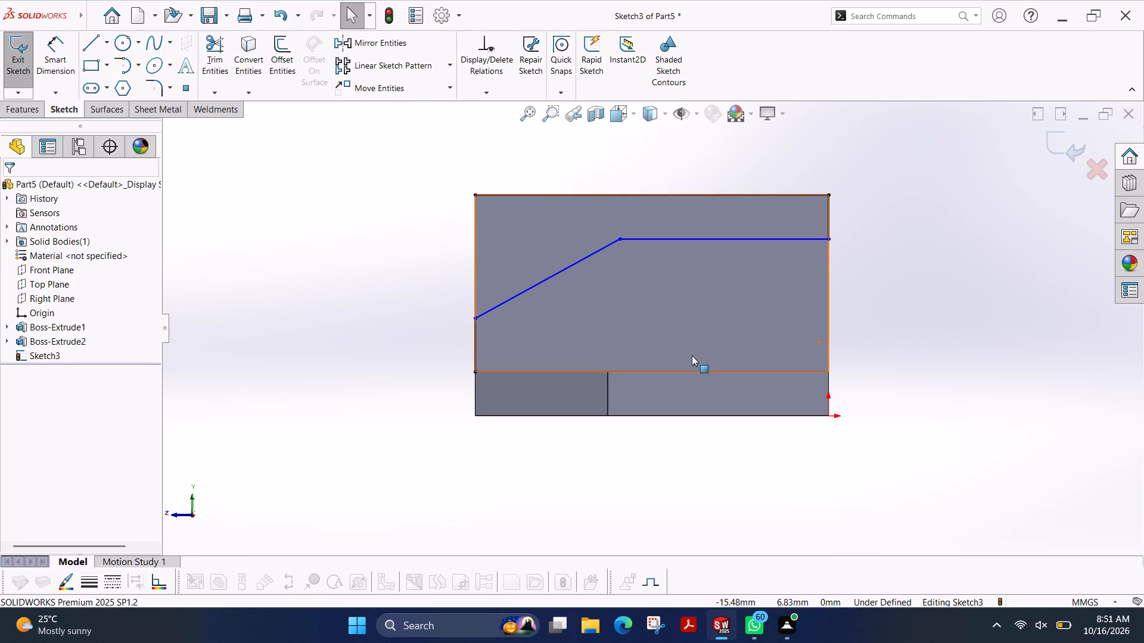
Trim away the short vertical line between the slanted line's lower end and the base plate.
click(218, 46)
drag(507, 335, 453, 372)
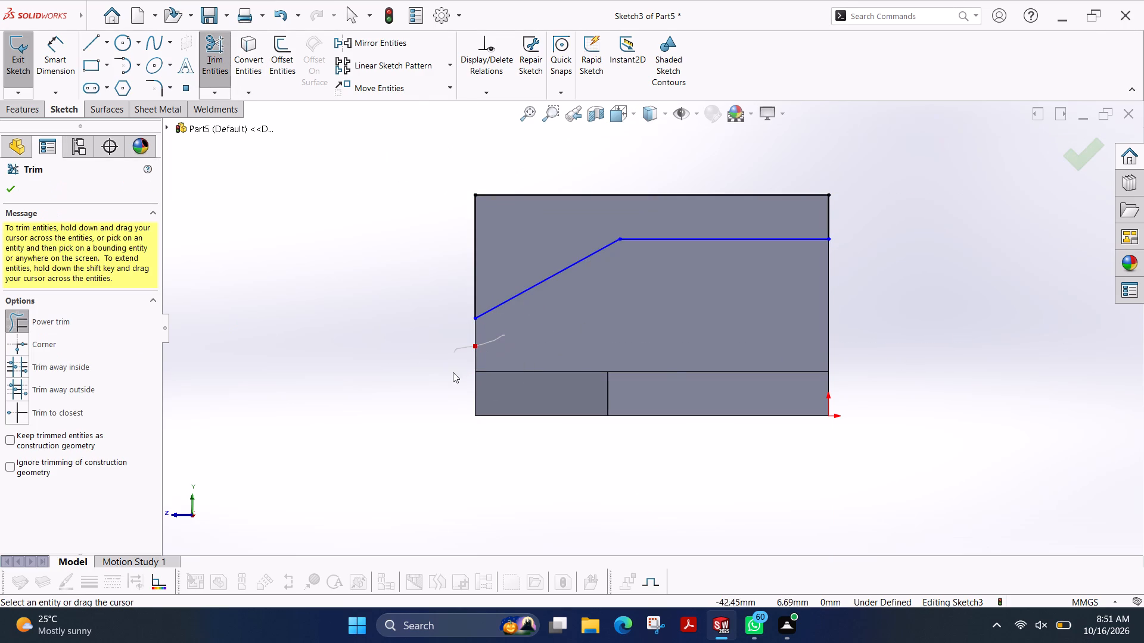
drag(453, 372, 475, 411)
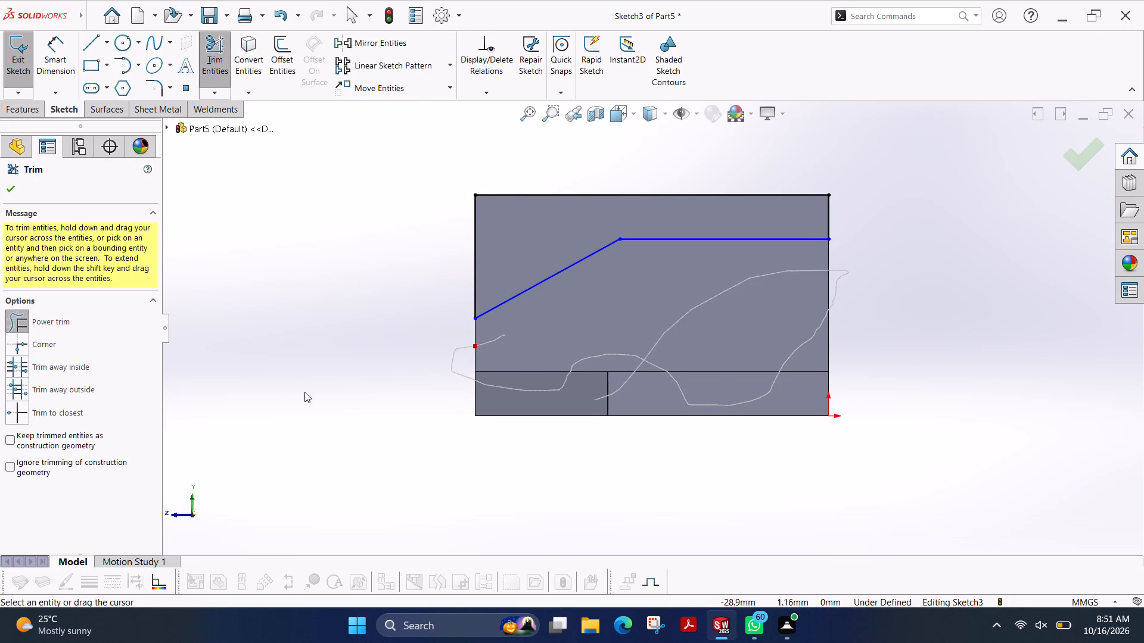
Dimension the horizontal distance between the slanted line's two endpoints as 21 mm.
click(60, 45)
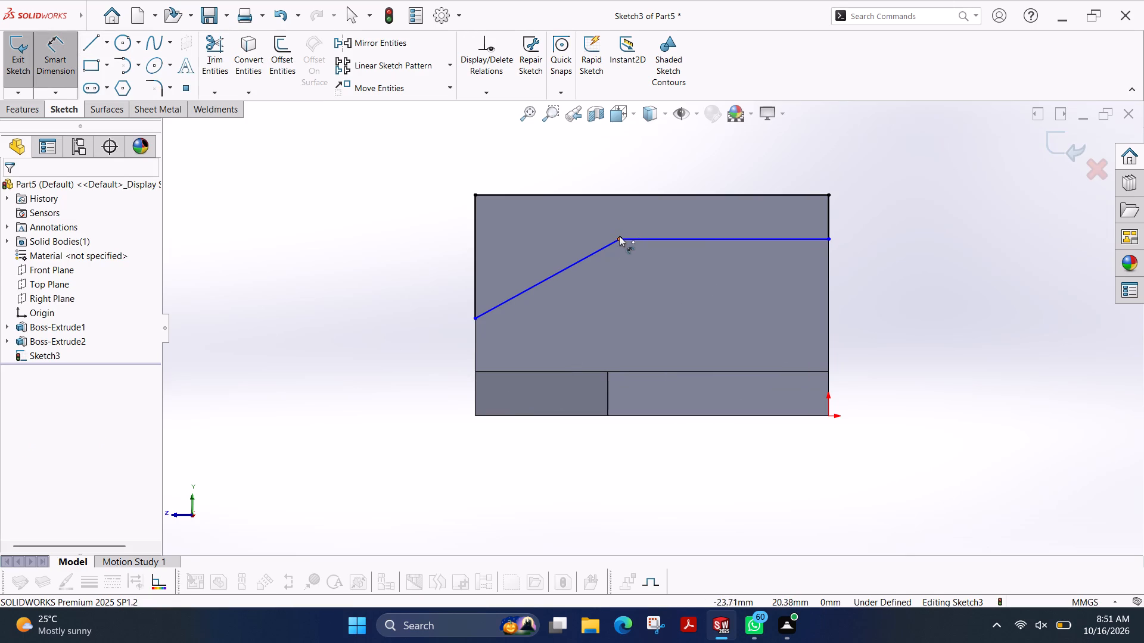
click(829, 214)
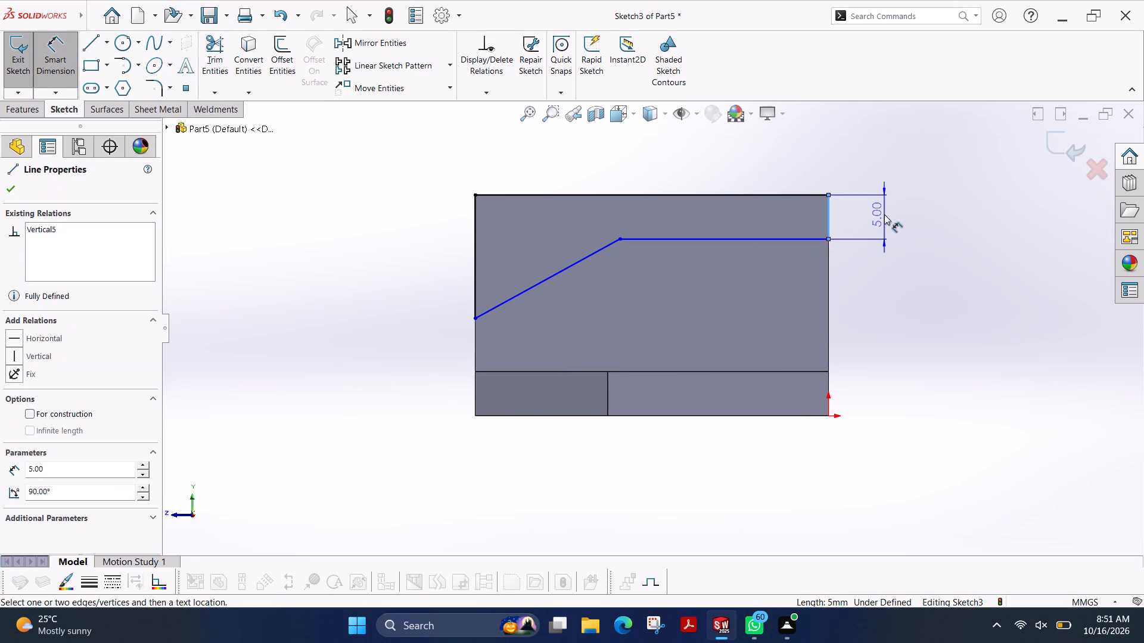
key(Escape)
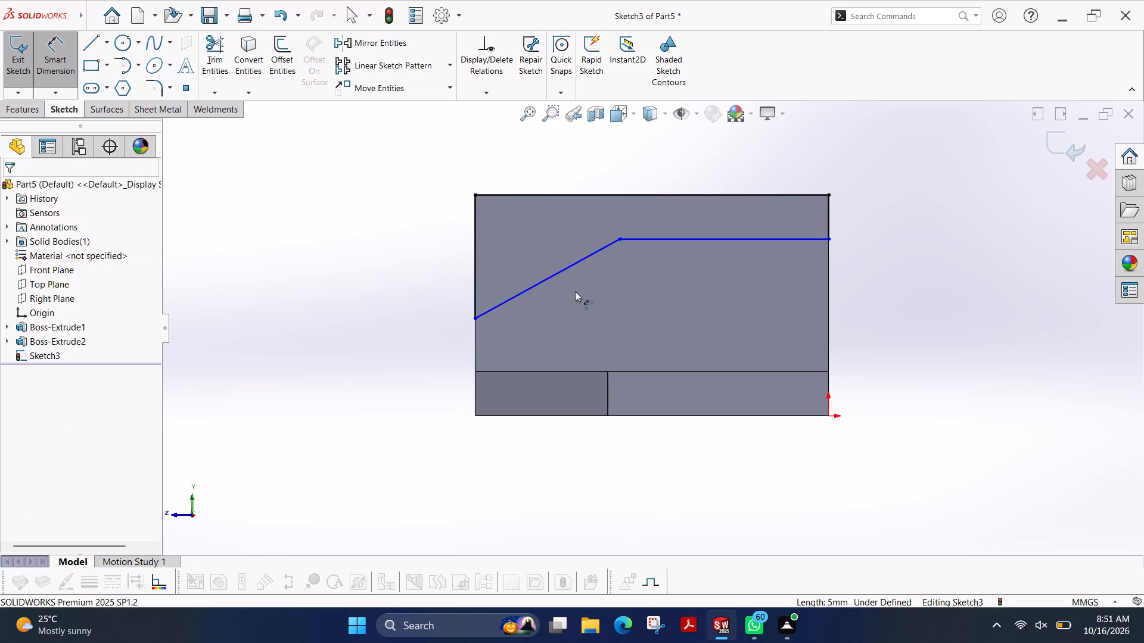
click(474, 316)
click(620, 239)
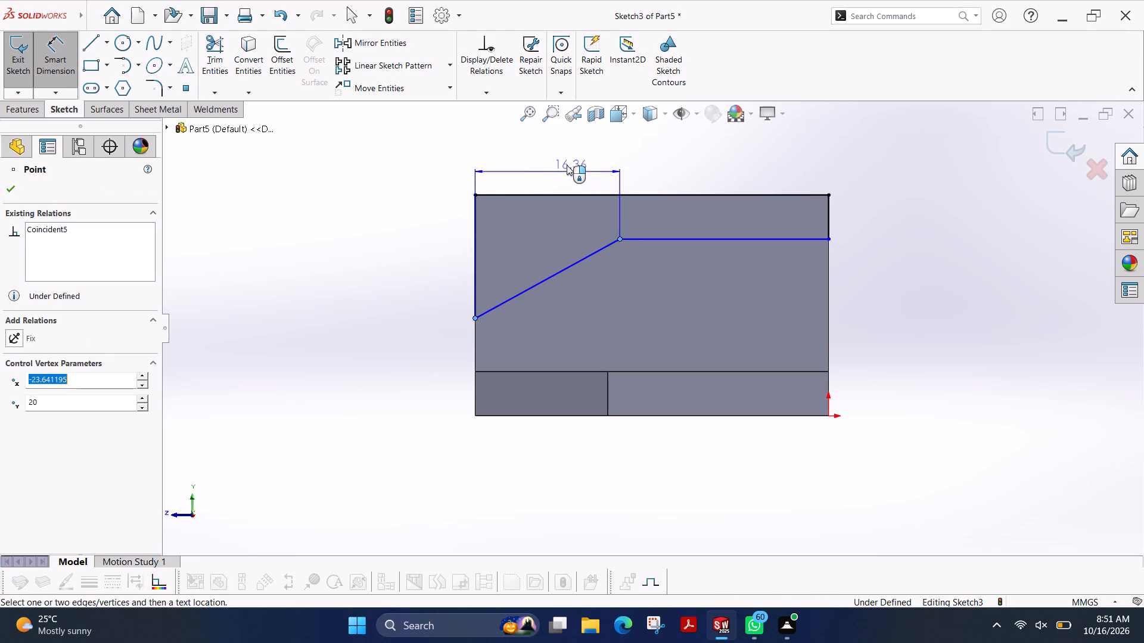
click(566, 163)
text(21)
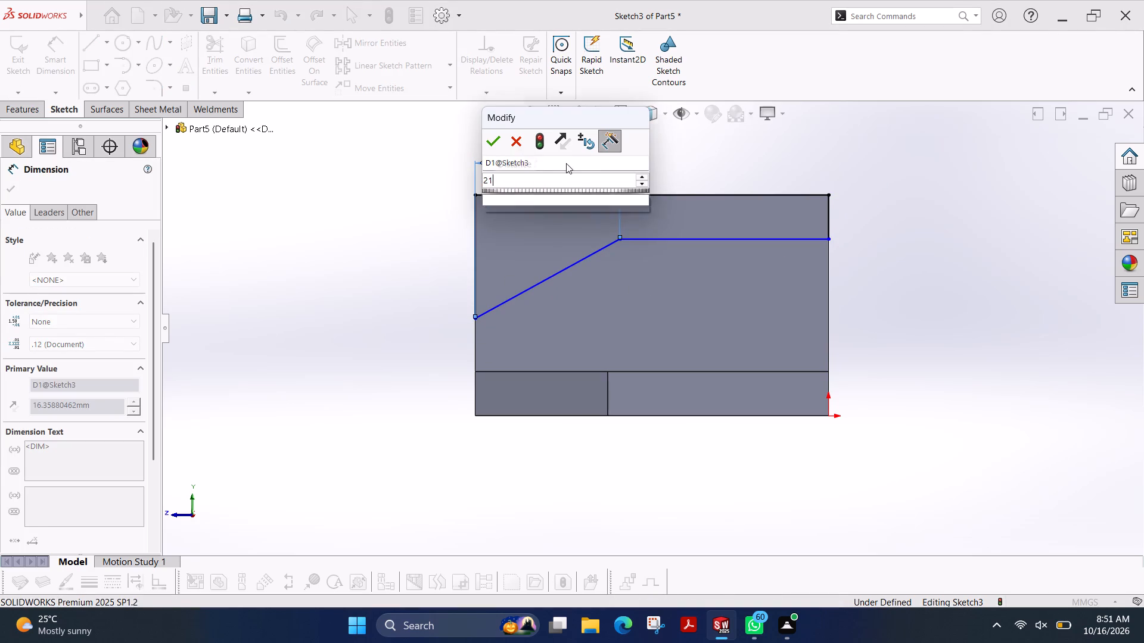
key(Return)
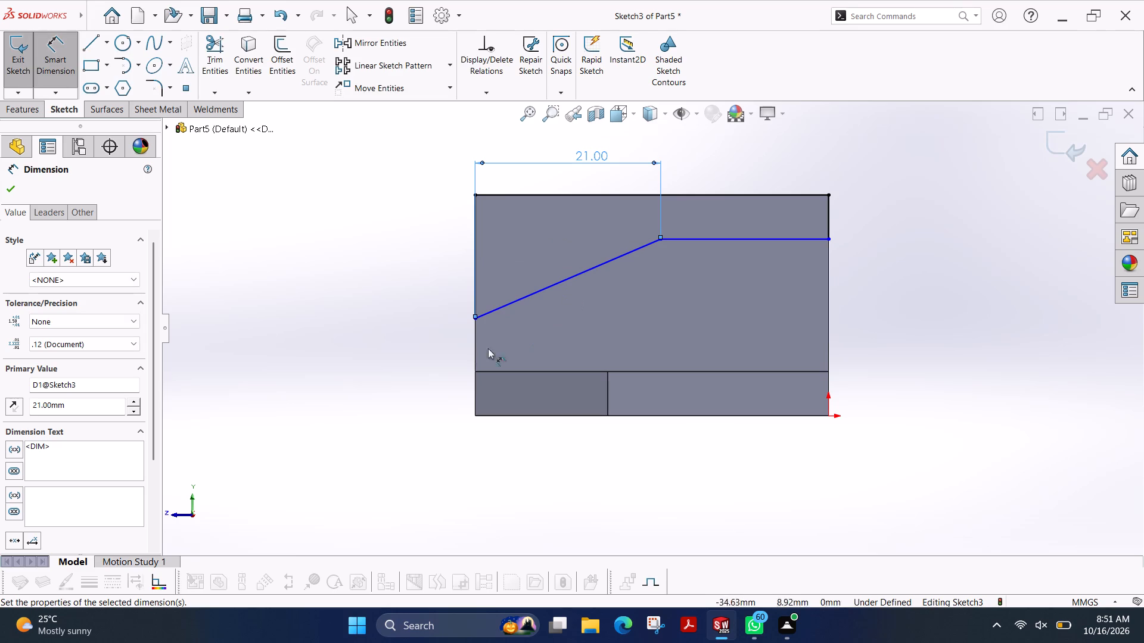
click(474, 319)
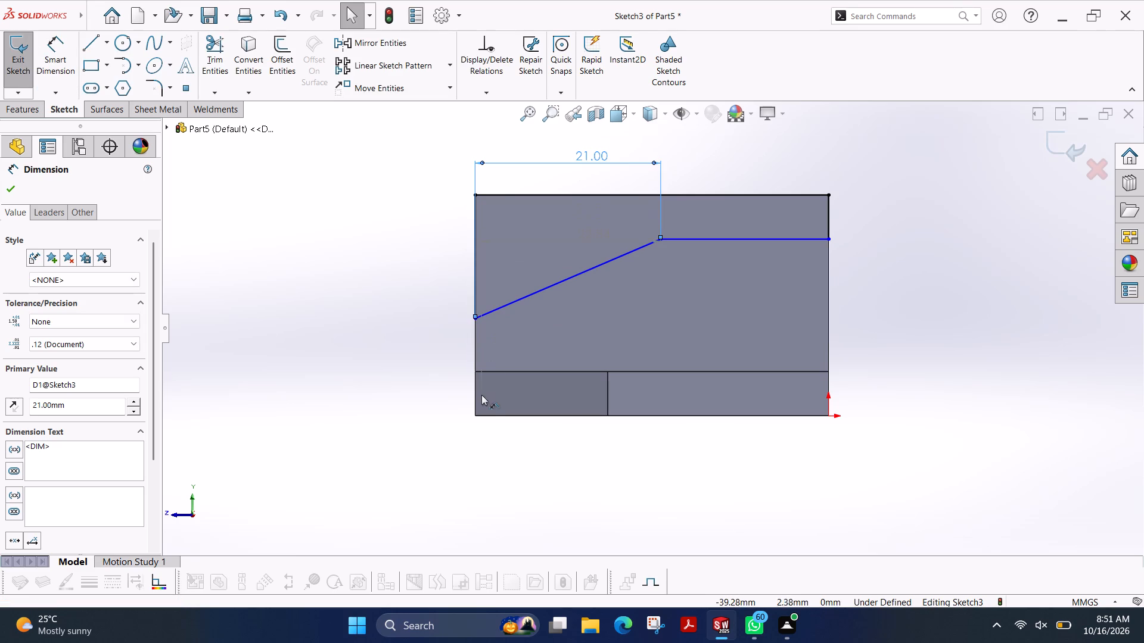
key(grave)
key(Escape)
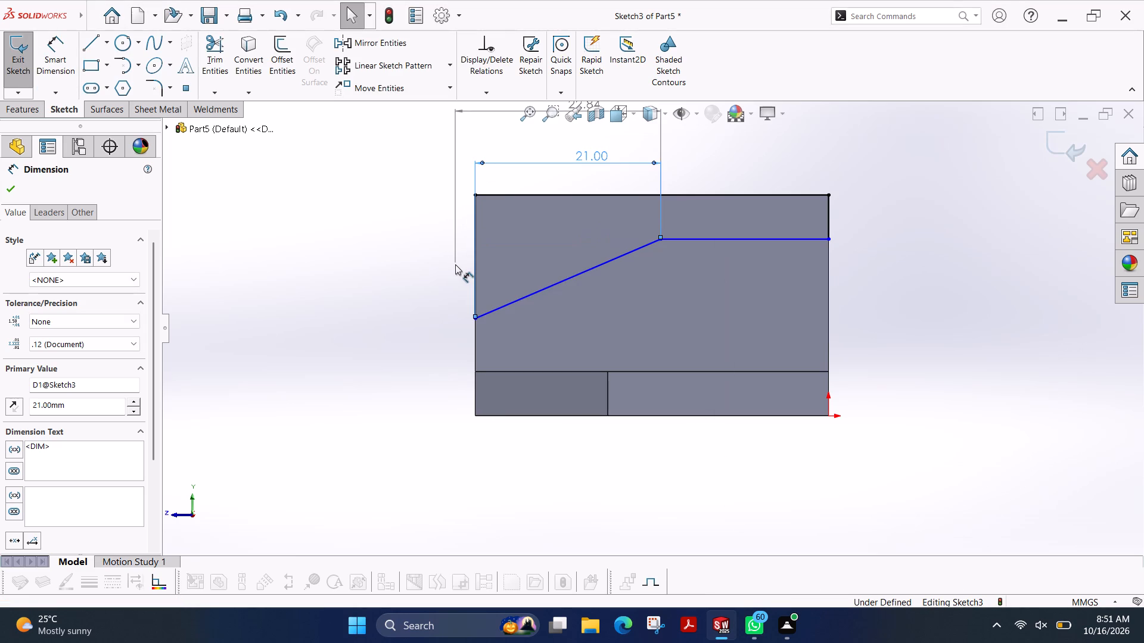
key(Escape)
Dimension the slanted line's lower endpoint at 12 mm above the base plate's bottom edge.
click(65, 64)
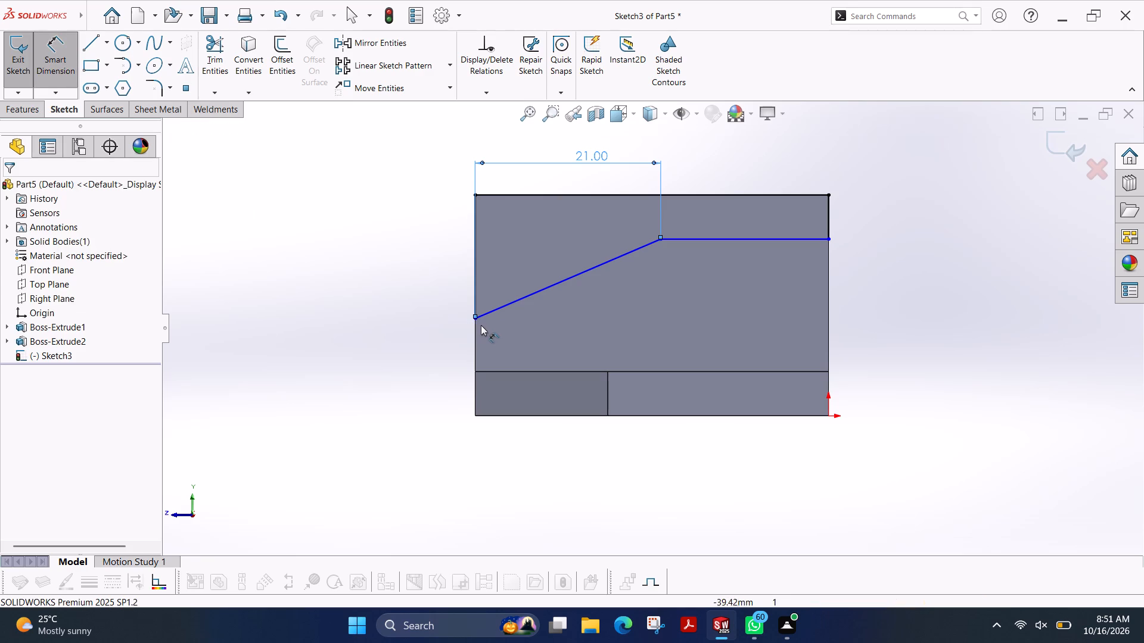
click(475, 320)
click(515, 417)
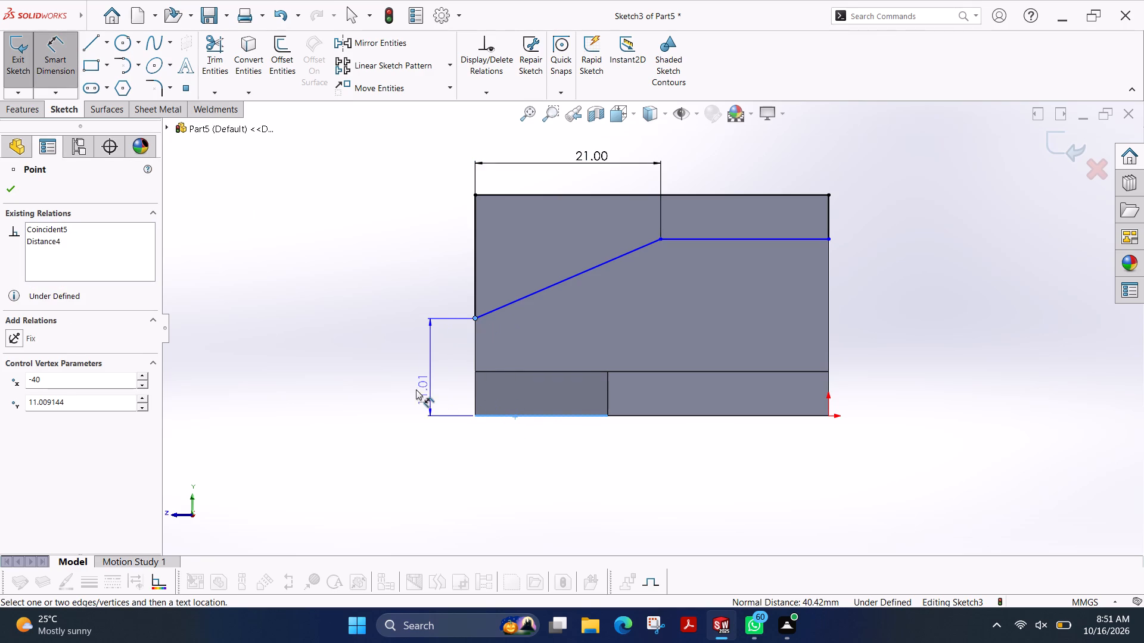
click(415, 379)
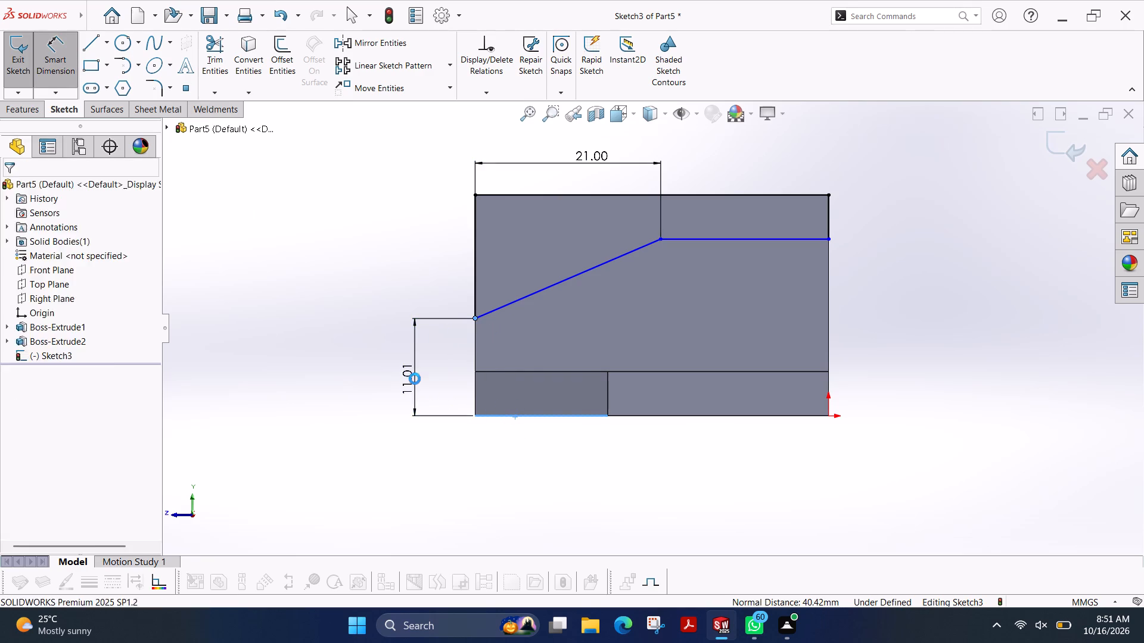
text(12)
key(Return)
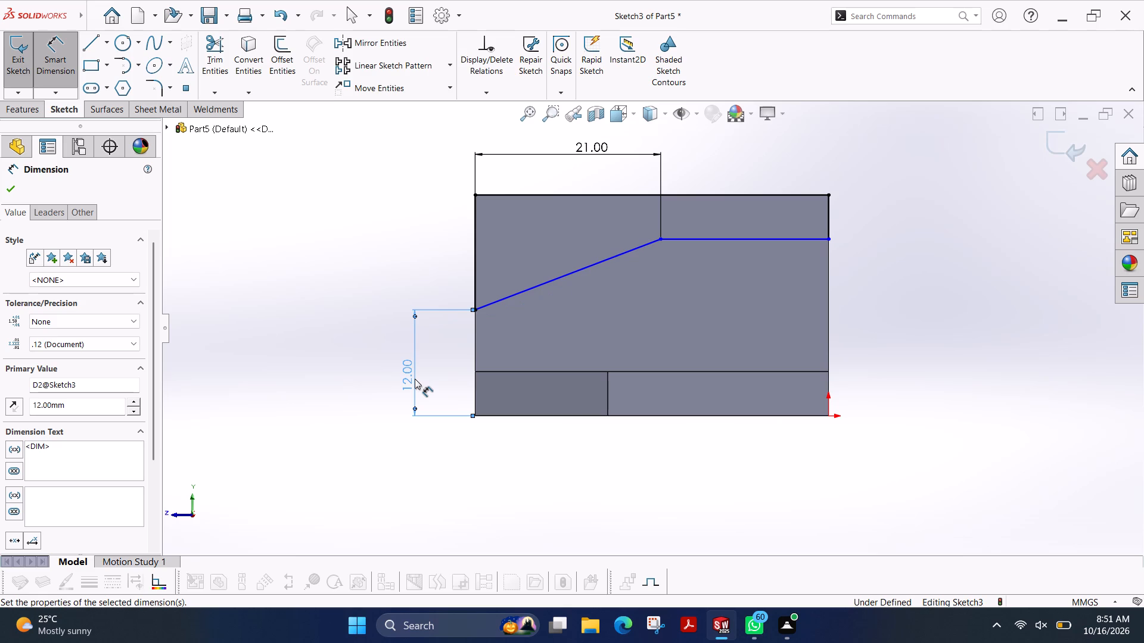
Dimension the cut profile's lower horizontal line at 20 mm above the base plate's bottom edge.
click(791, 239)
click(733, 416)
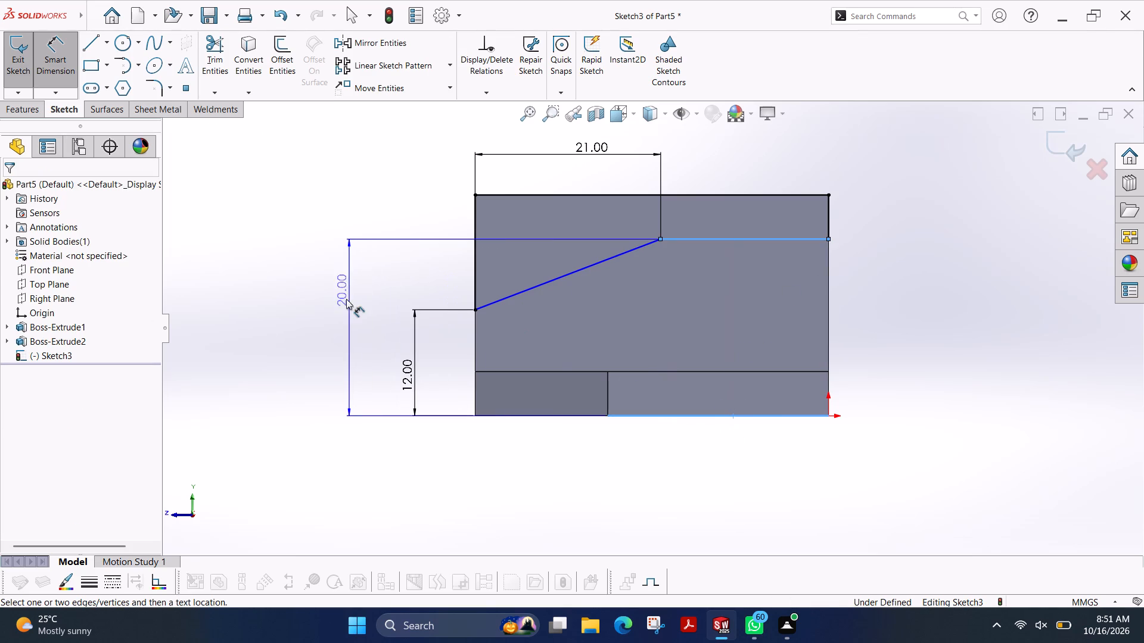
click(344, 306)
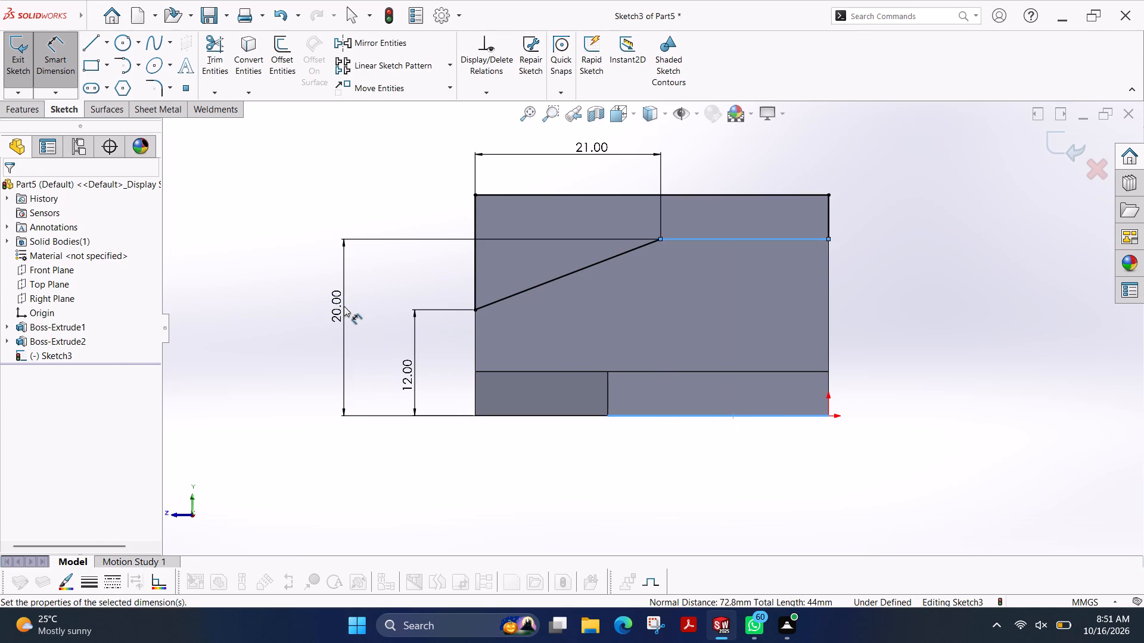
key(Return)
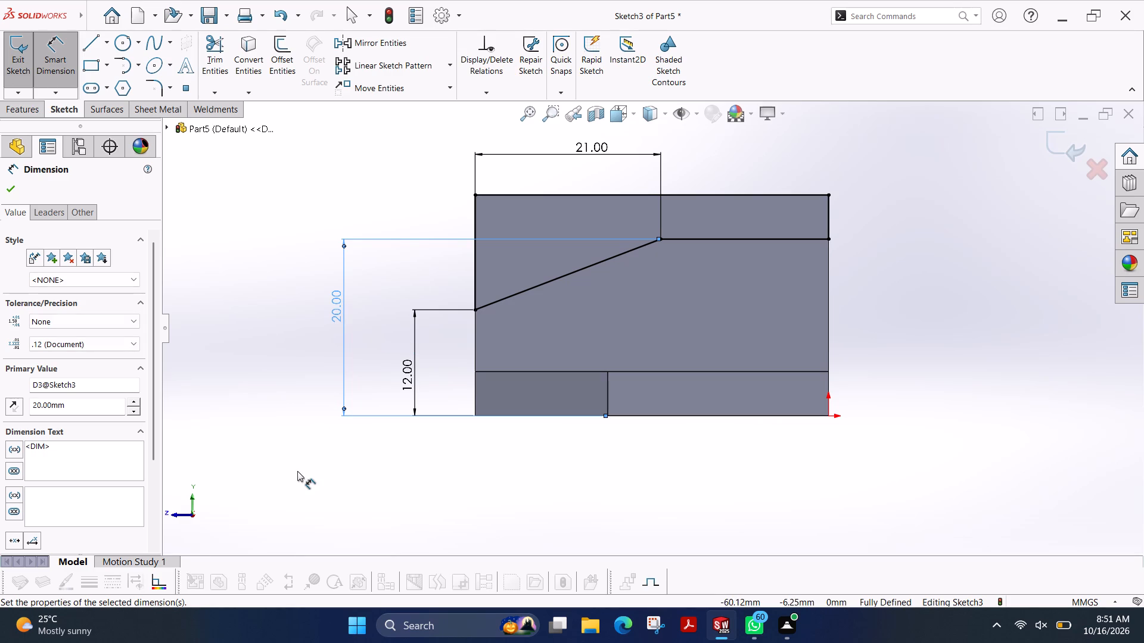
click(13, 192)
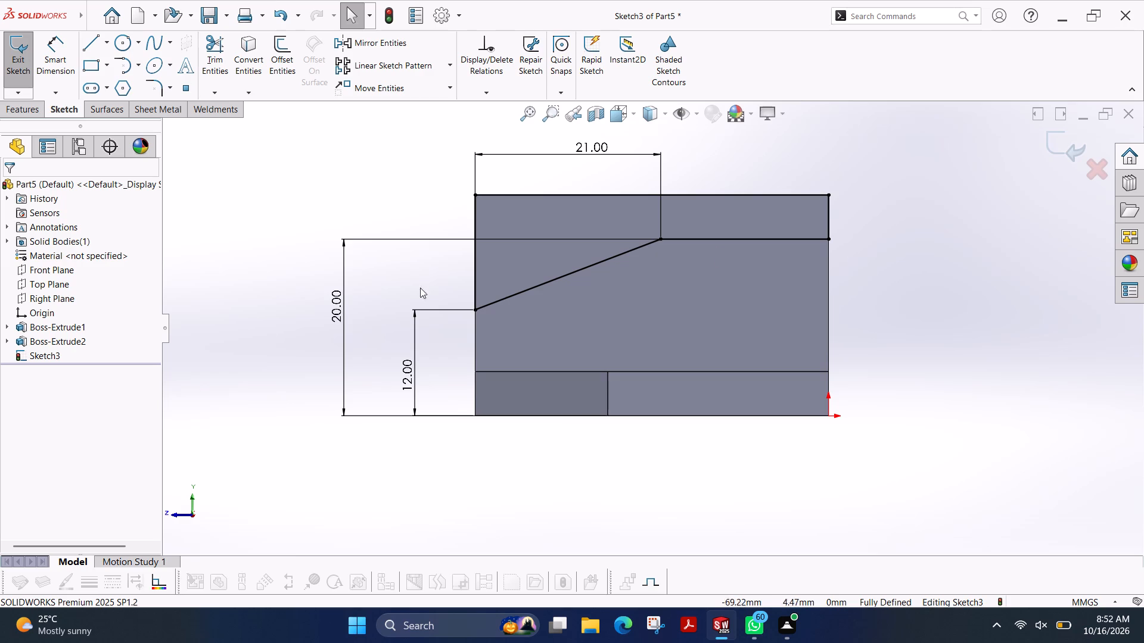
Cut-extrude the closed profile through the top of the upright wall with a blind depth of 20 mm.
click(23, 106)
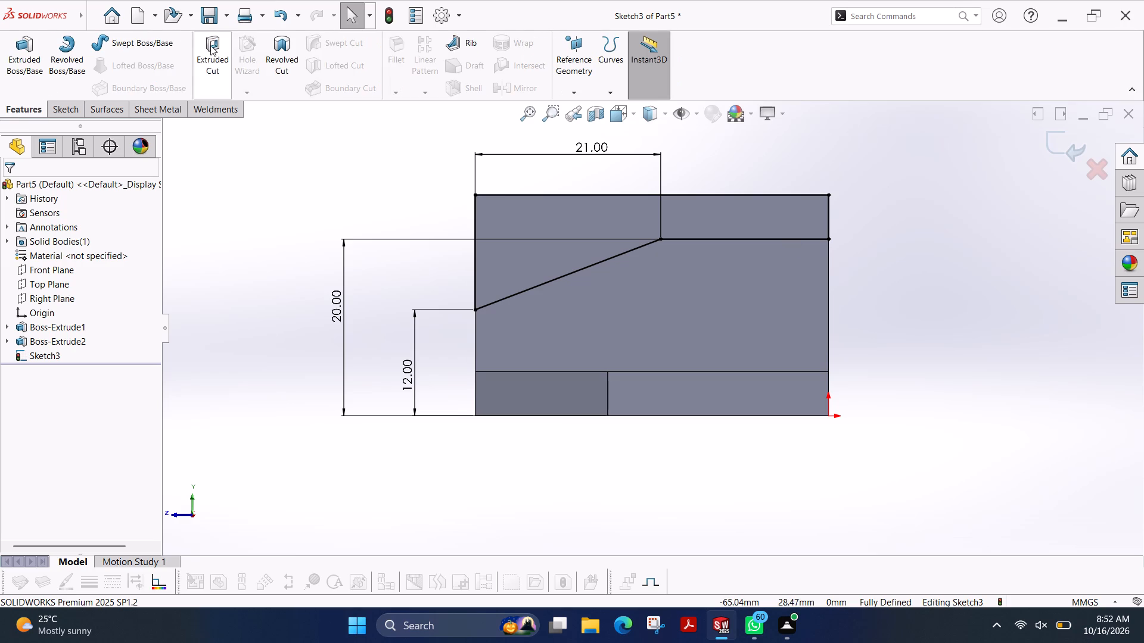
click(210, 45)
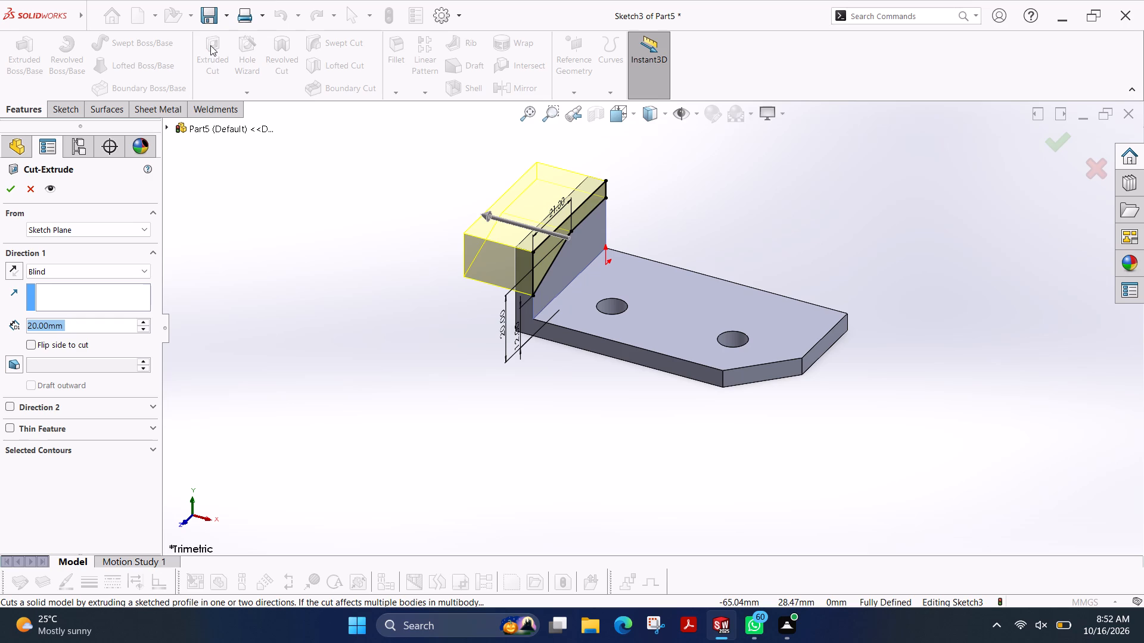
click(8, 192)
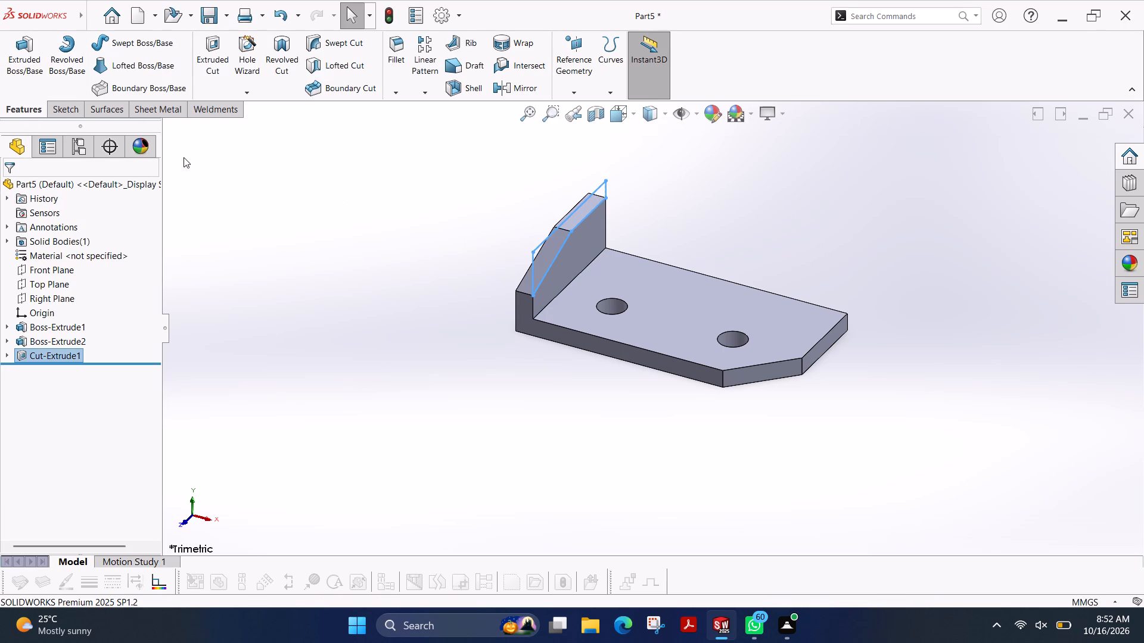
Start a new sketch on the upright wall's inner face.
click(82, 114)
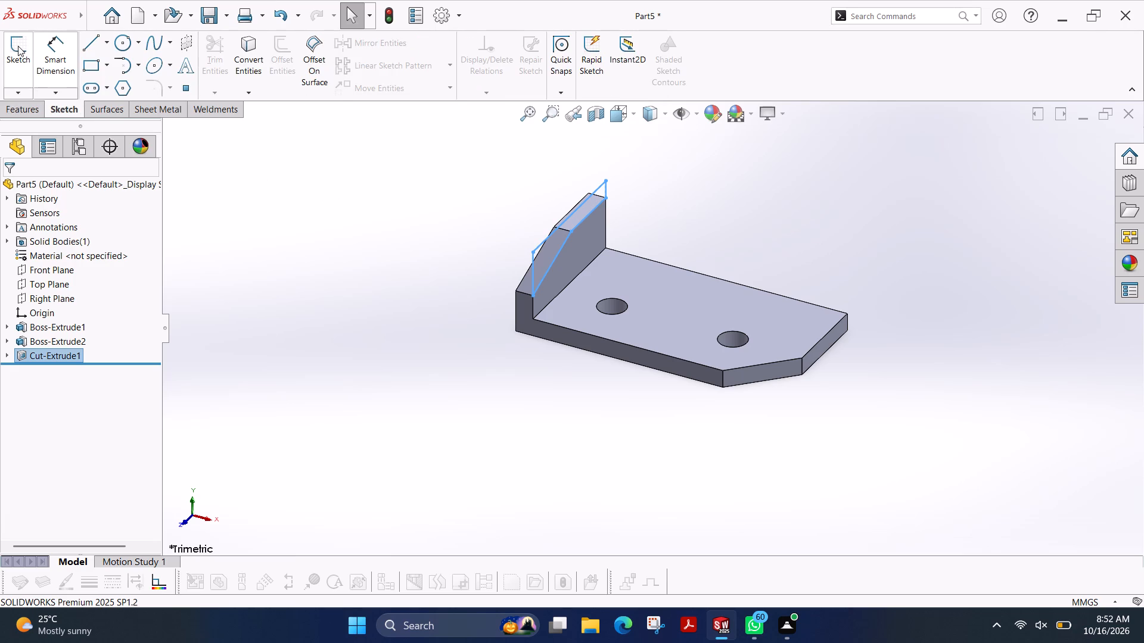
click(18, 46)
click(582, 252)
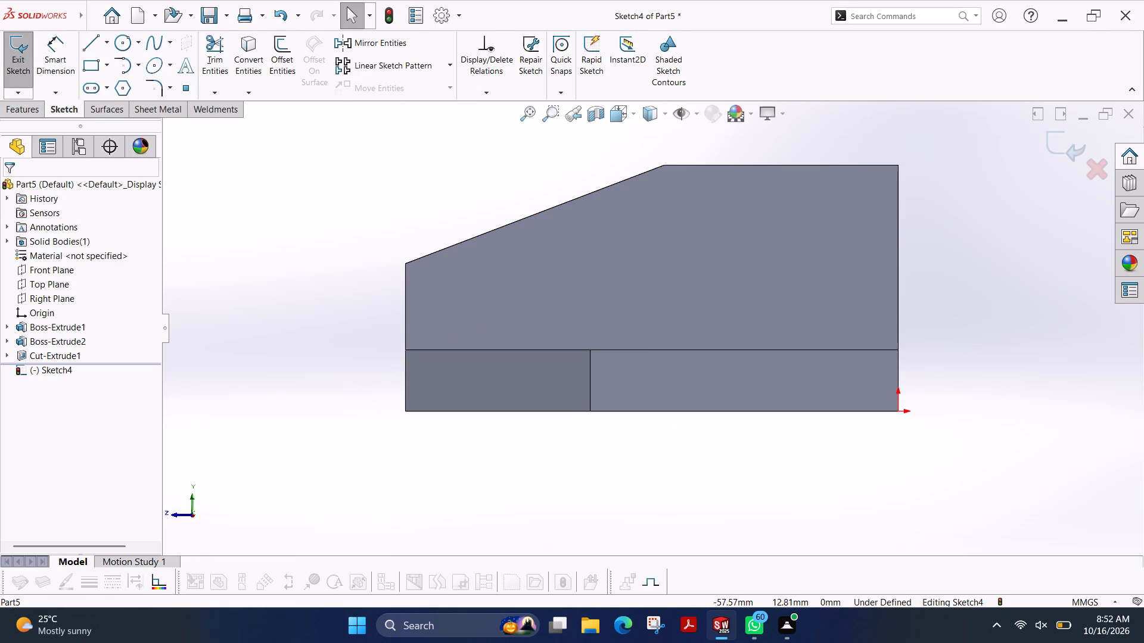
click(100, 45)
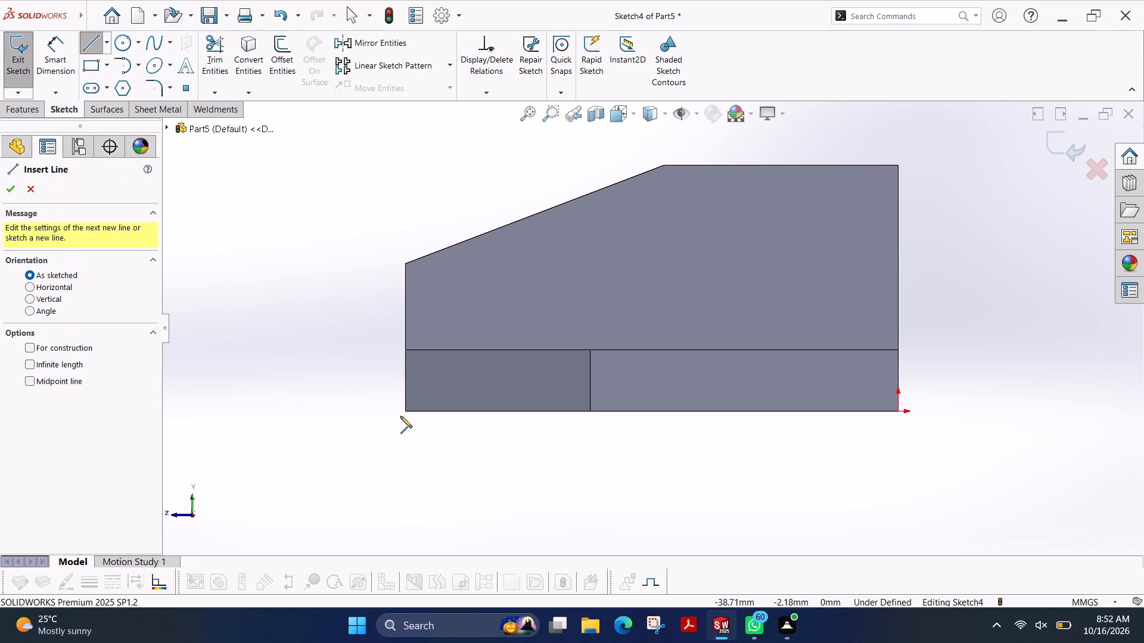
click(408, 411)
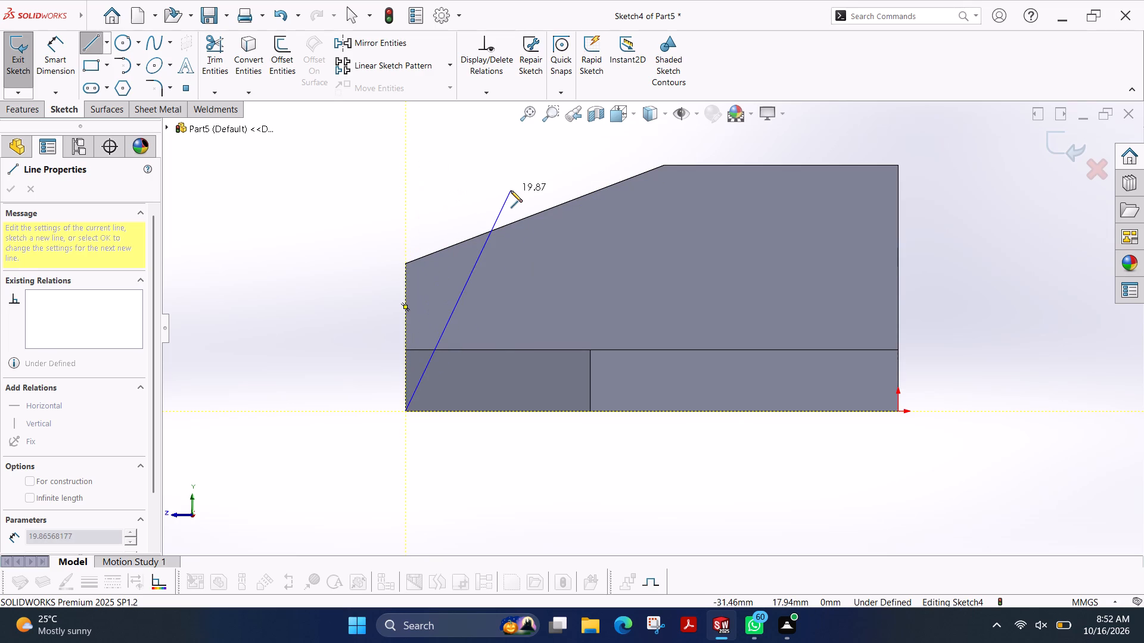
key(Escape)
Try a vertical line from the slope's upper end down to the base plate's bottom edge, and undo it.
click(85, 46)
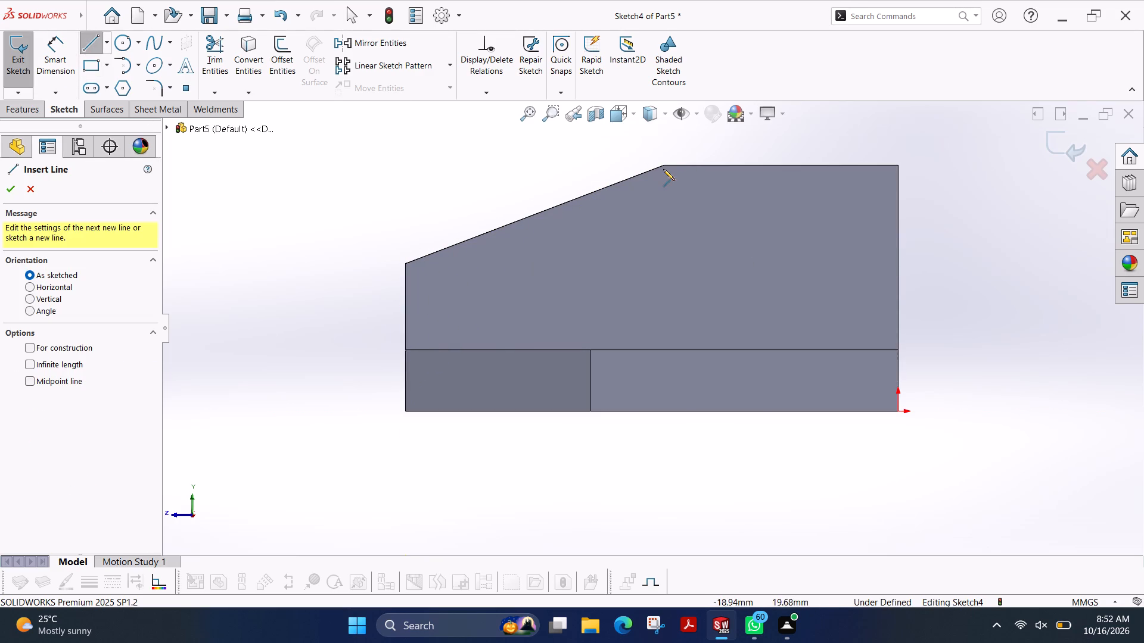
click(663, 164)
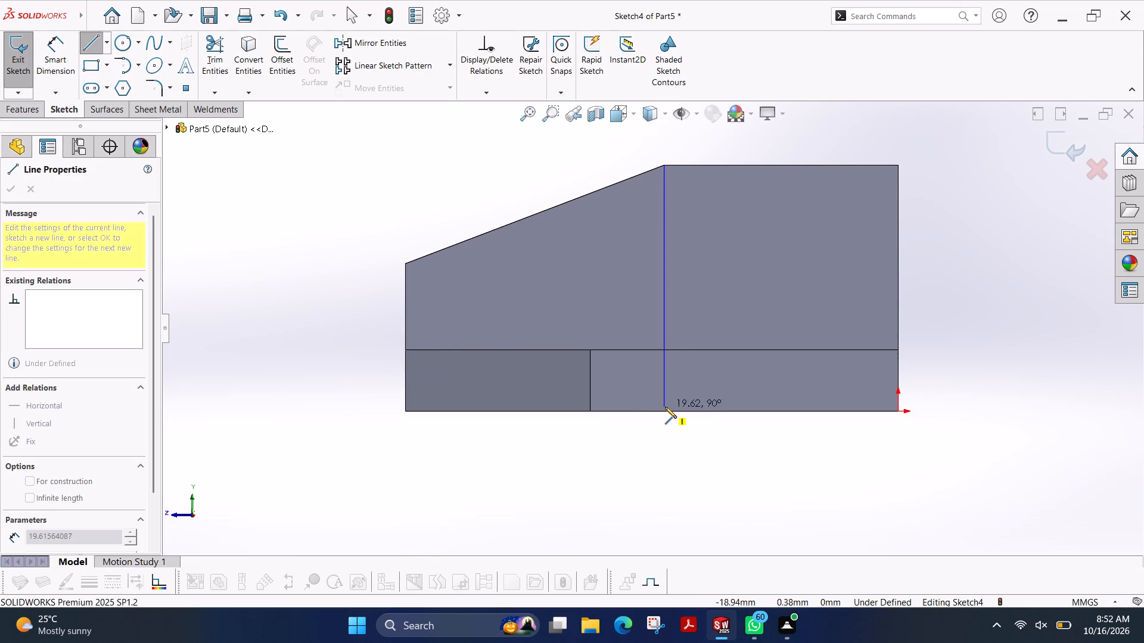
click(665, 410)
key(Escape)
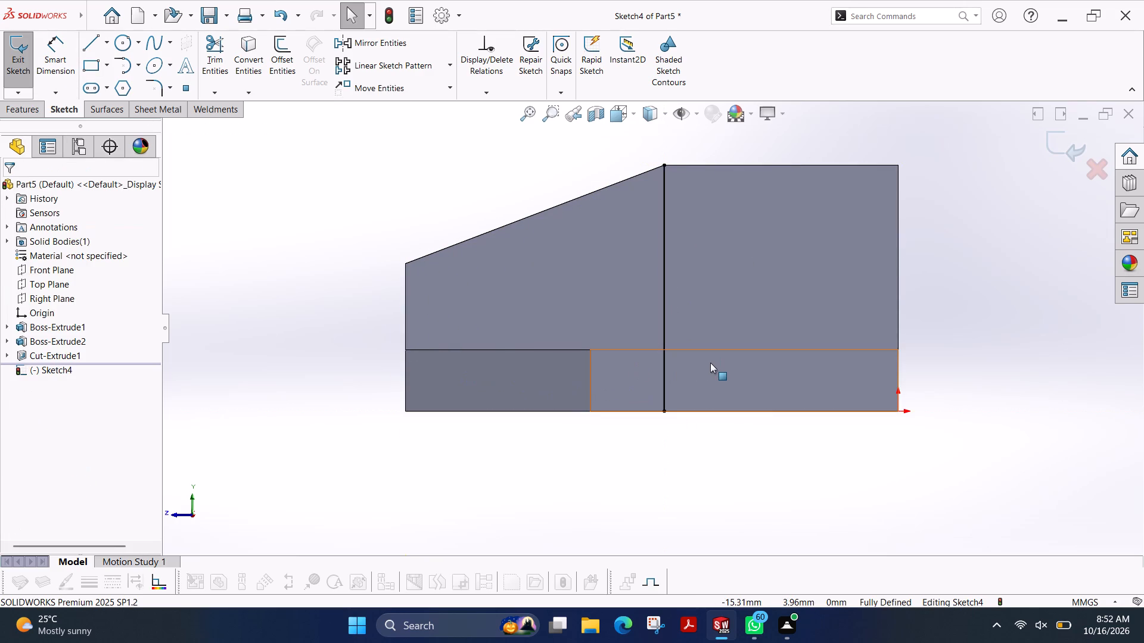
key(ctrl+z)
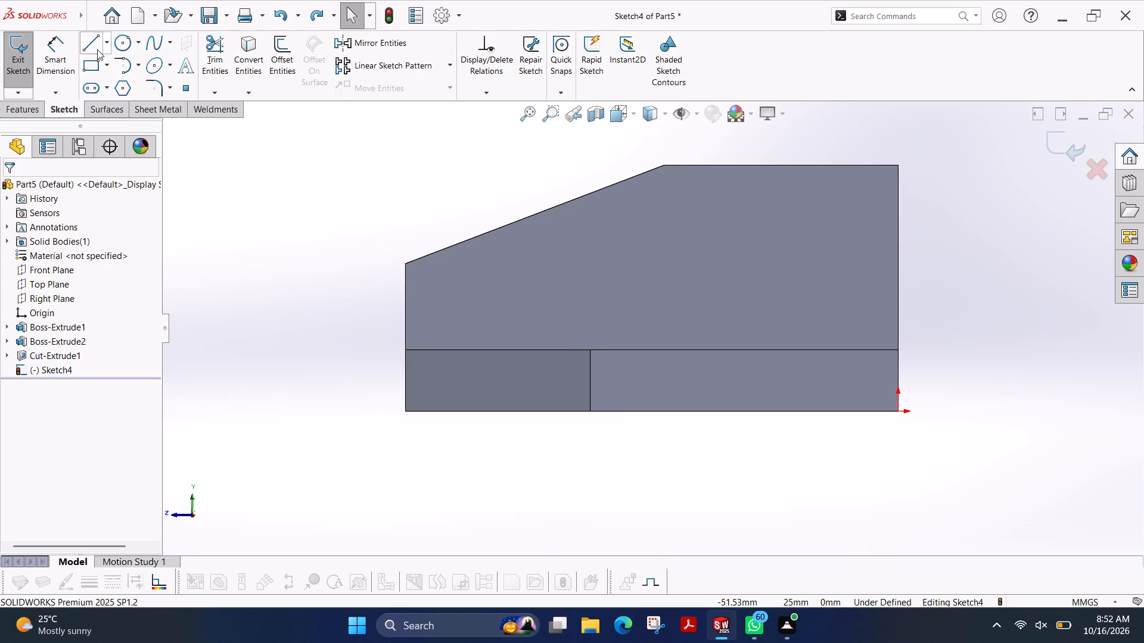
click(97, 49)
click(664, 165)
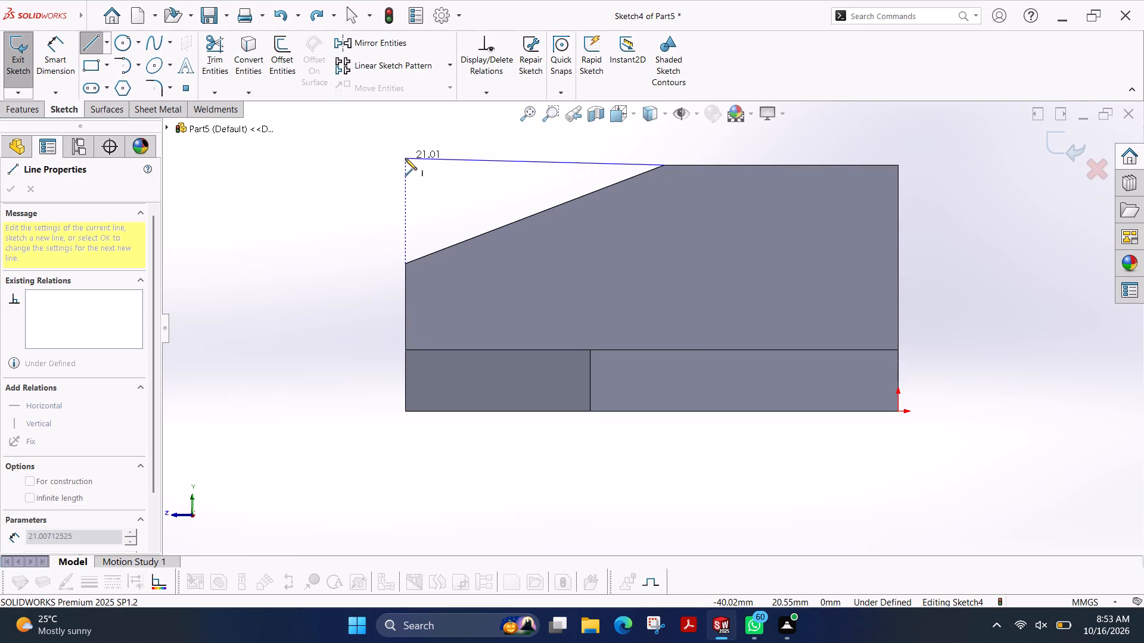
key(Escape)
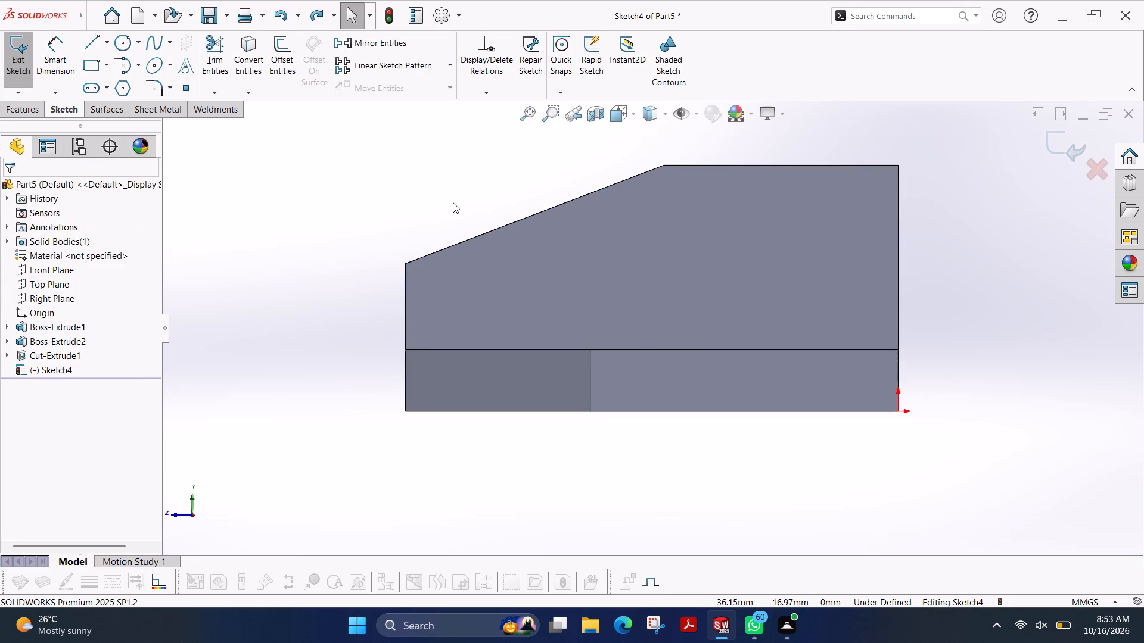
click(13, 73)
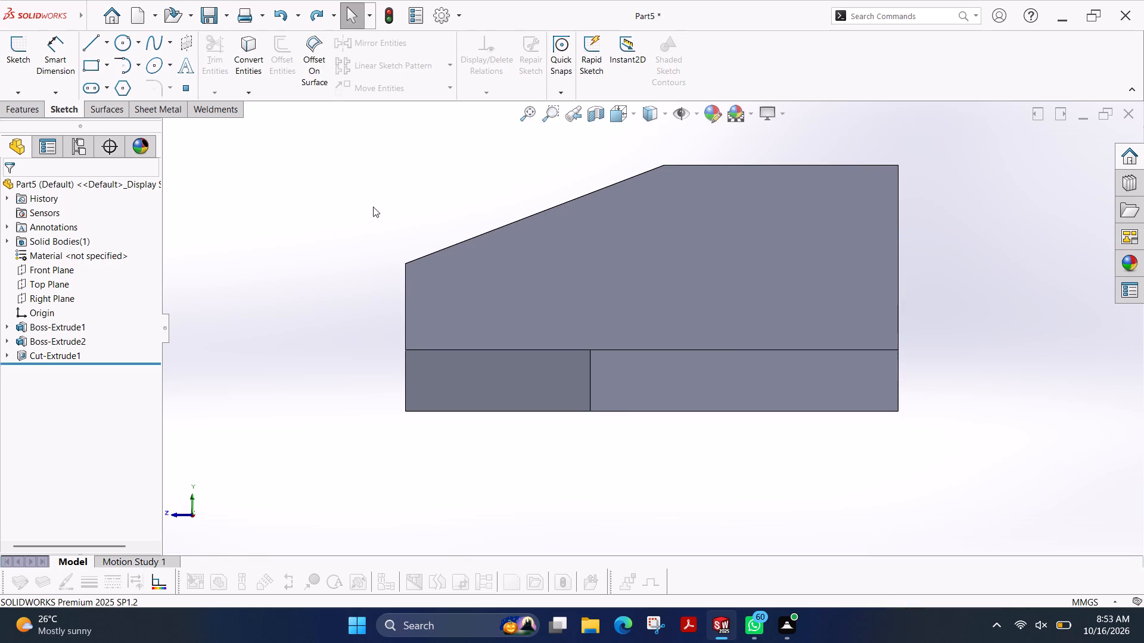
Sketch a corner rectangle on the base plate's top face, from the origin along the full 75 mm straight edge, about 5.88 mm wide.
click(21, 112)
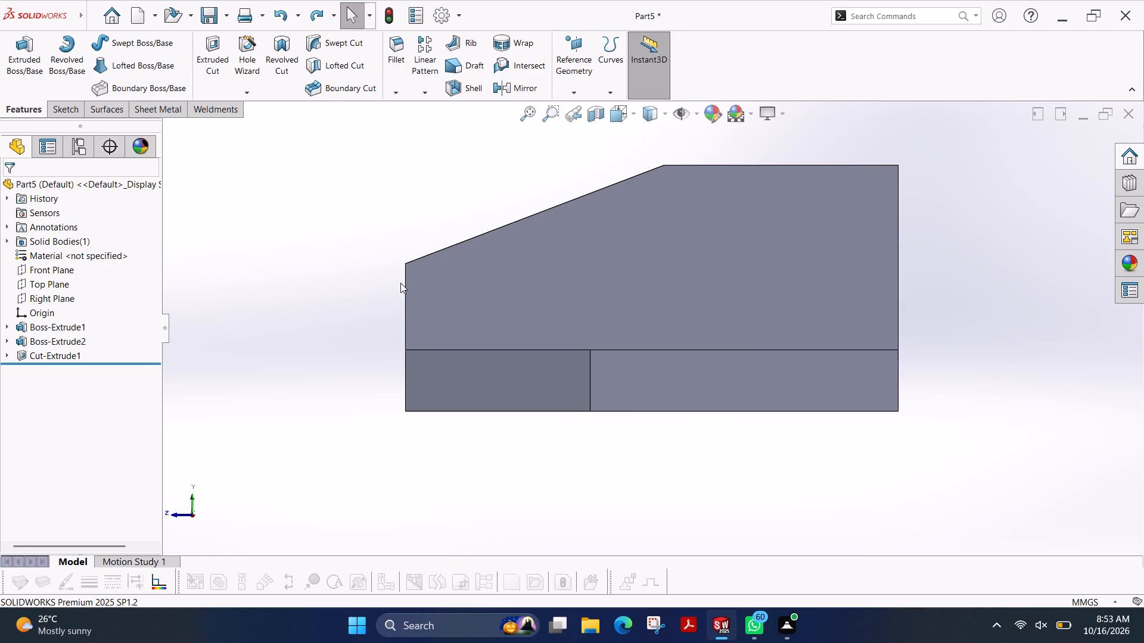
ctrl+shift+middle_drag(402, 286, 440, 349)
scroll(429, 320, down, 3)
scroll(430, 316, up, 4)
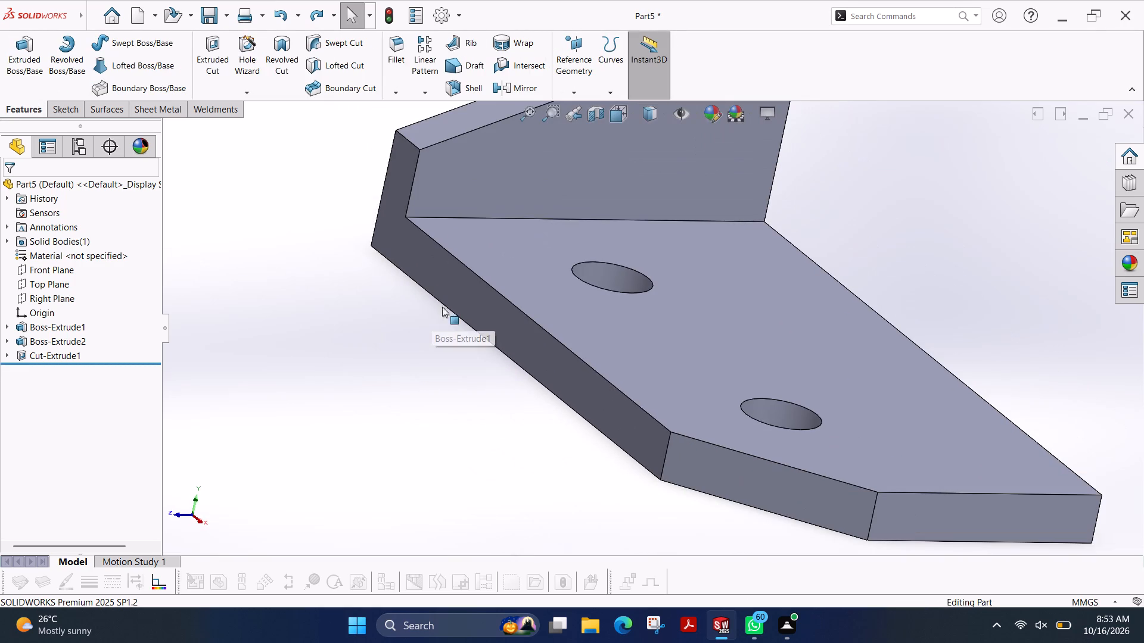
scroll(701, 260, up, 1)
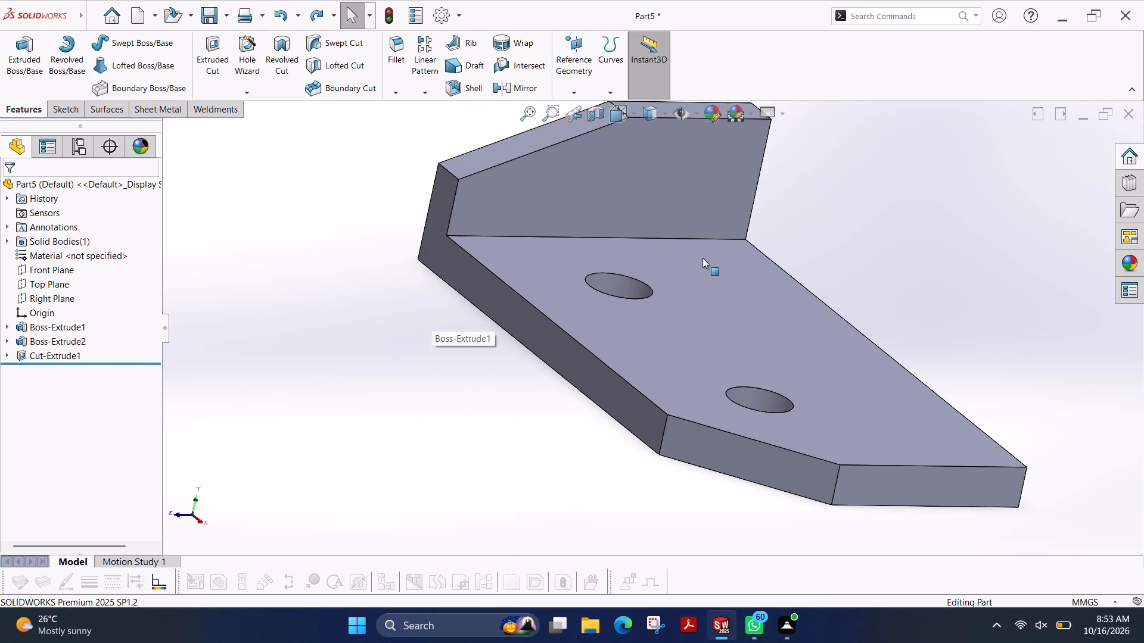
click(747, 265)
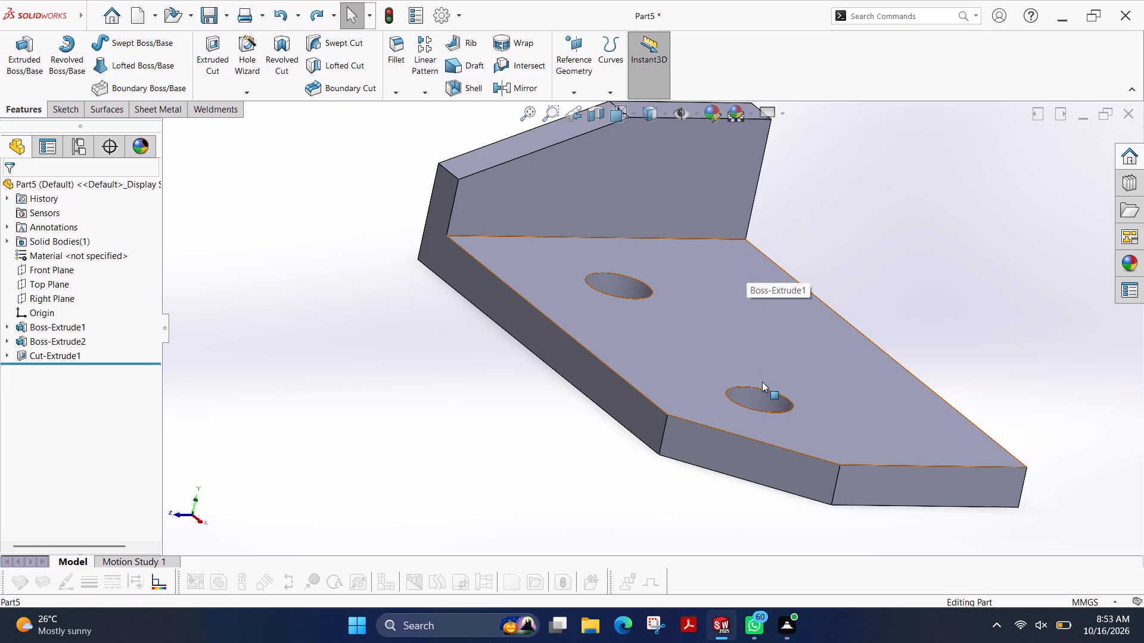
click(57, 108)
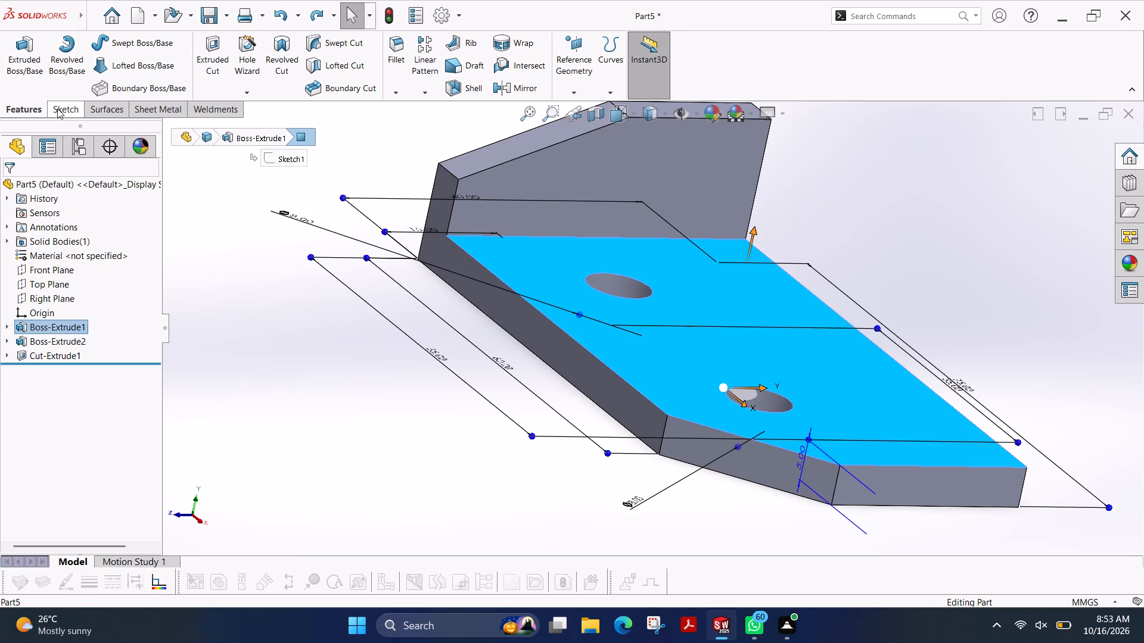
click(23, 61)
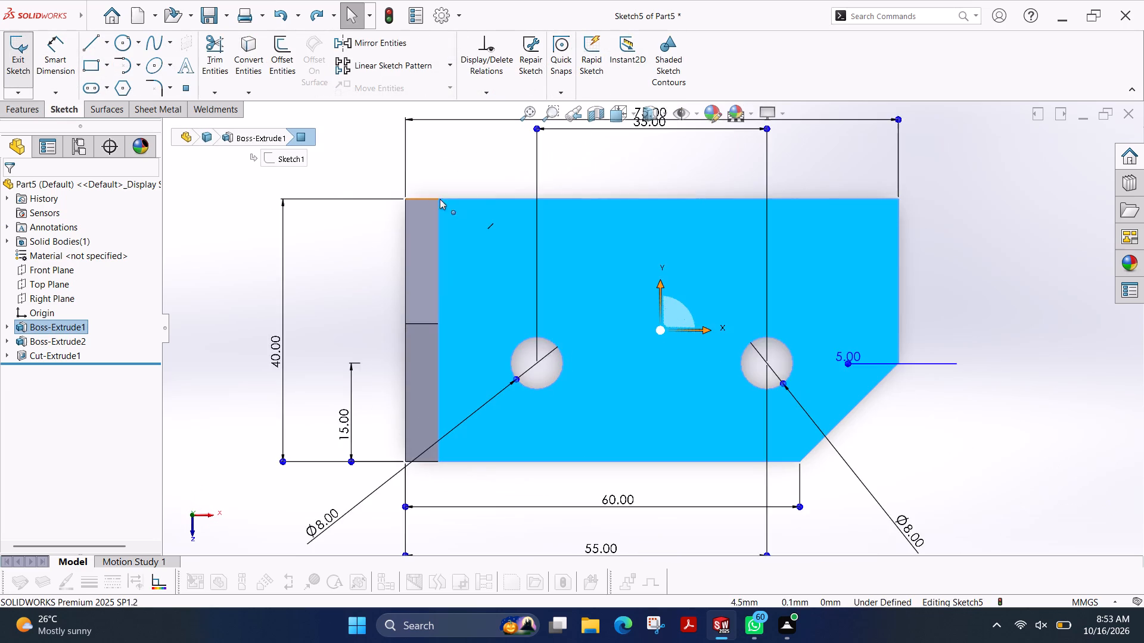
key(Escape)
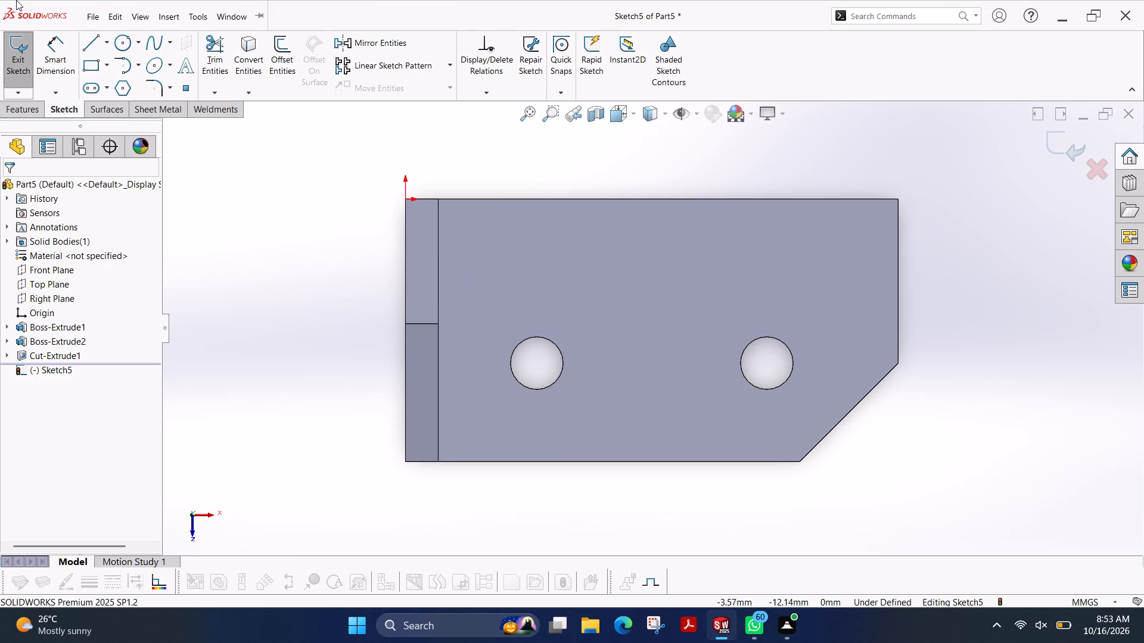
click(84, 70)
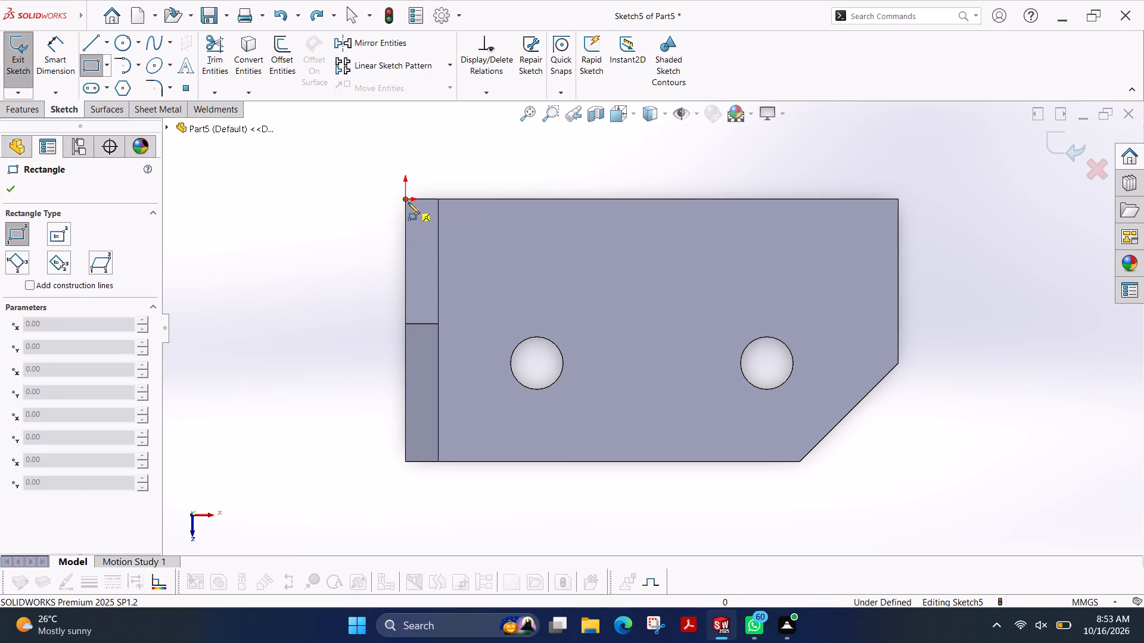
click(405, 199)
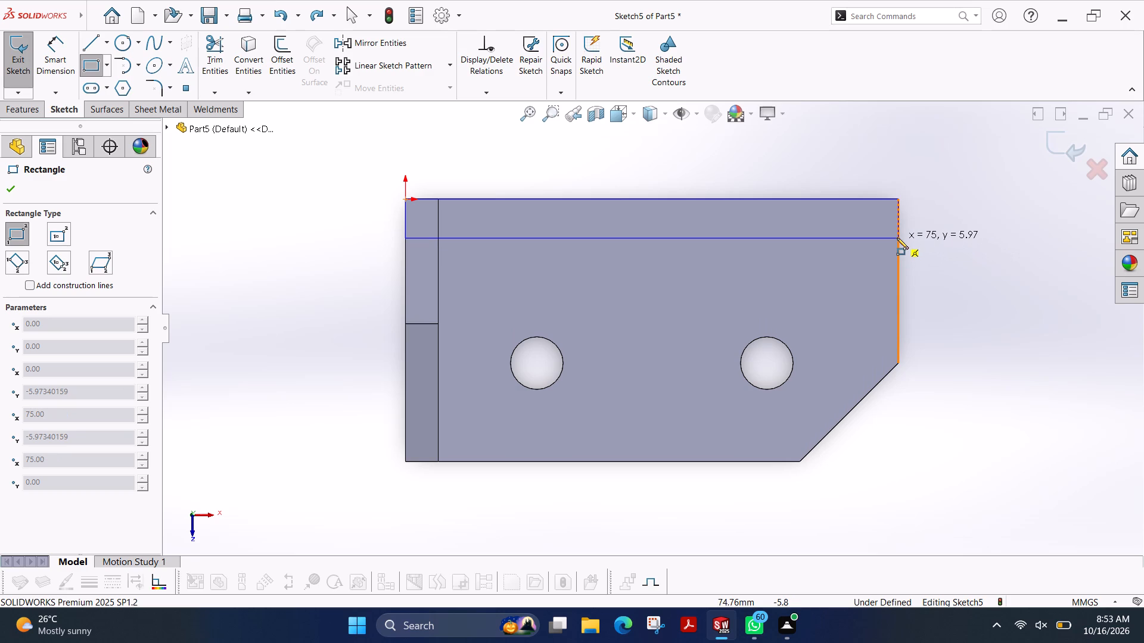
click(897, 238)
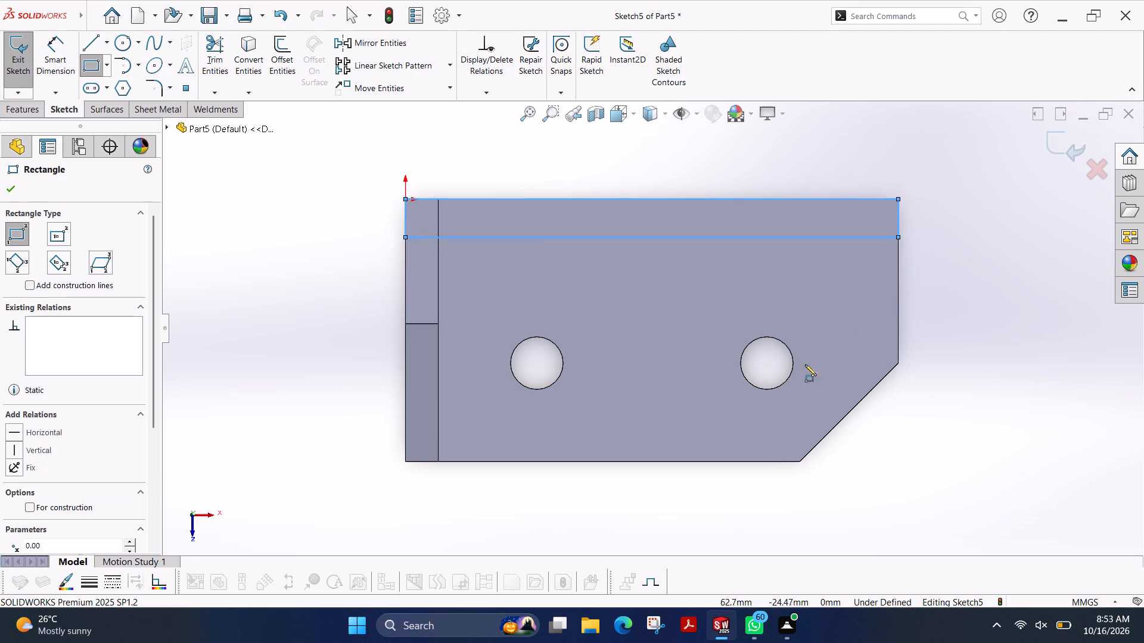
click(13, 195)
Dimension the rectangle's short side at 5 mm and exit the sketch.
click(64, 52)
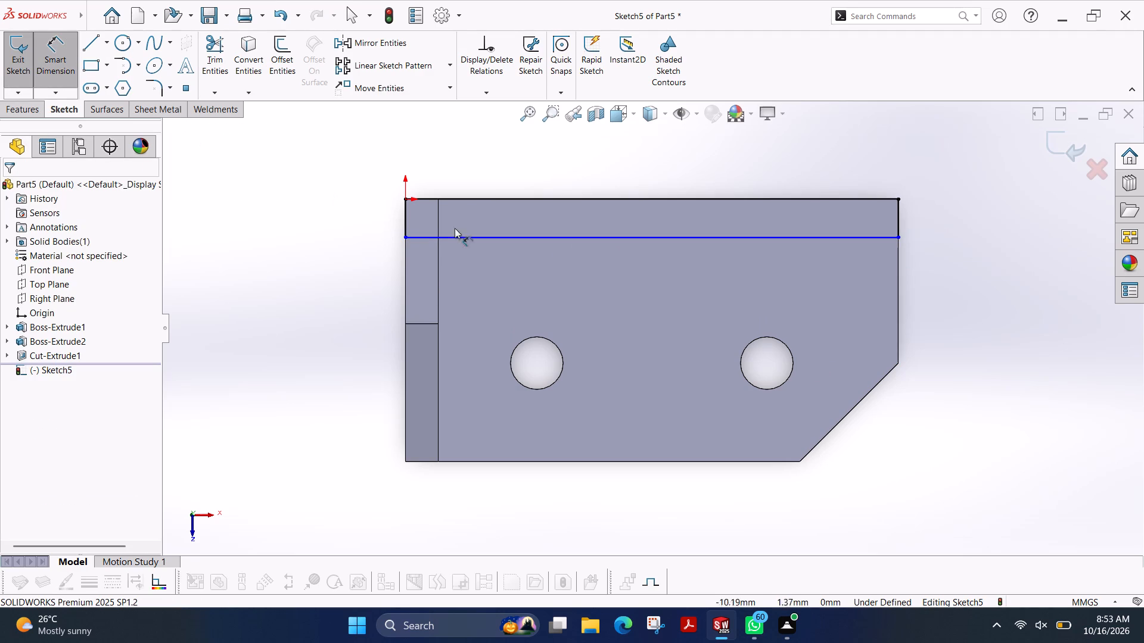
click(405, 220)
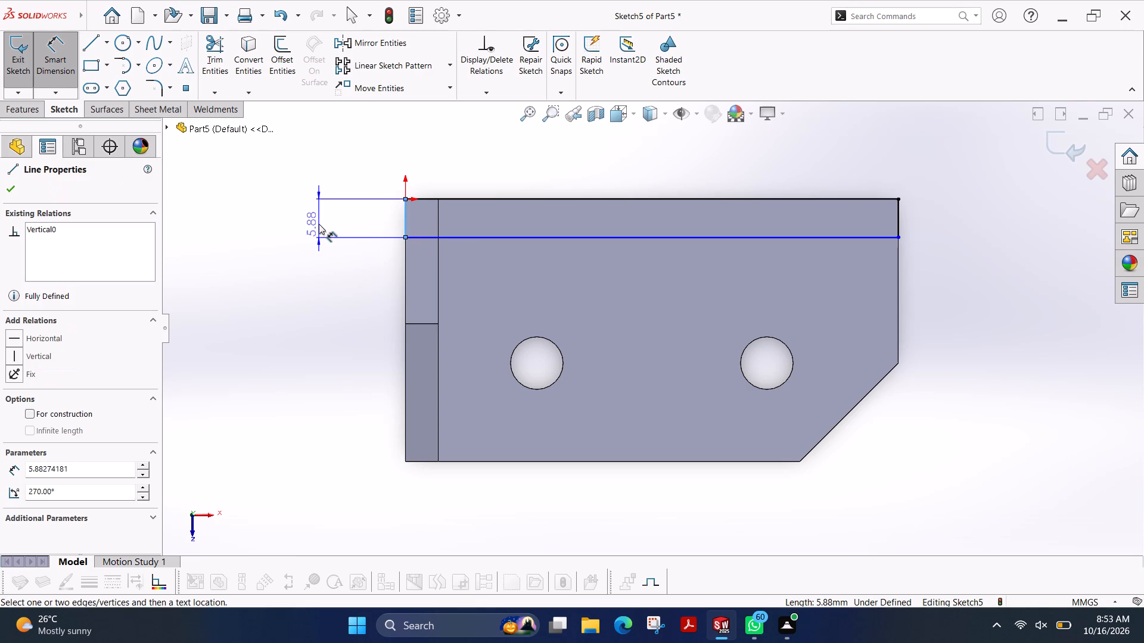
click(319, 223)
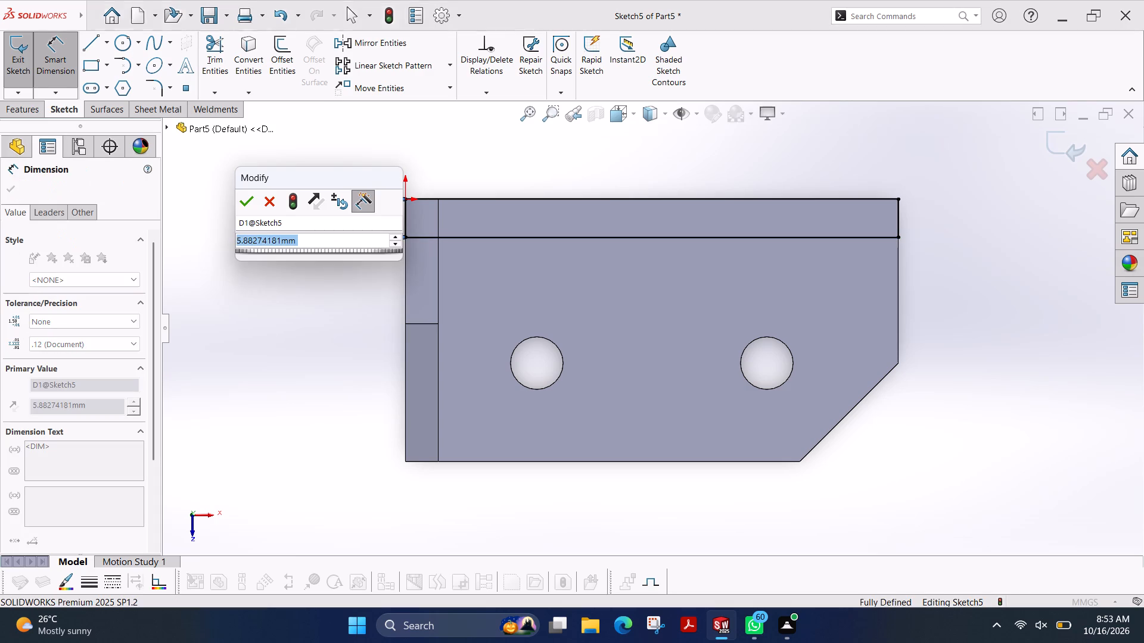
key(5)
key(Return)
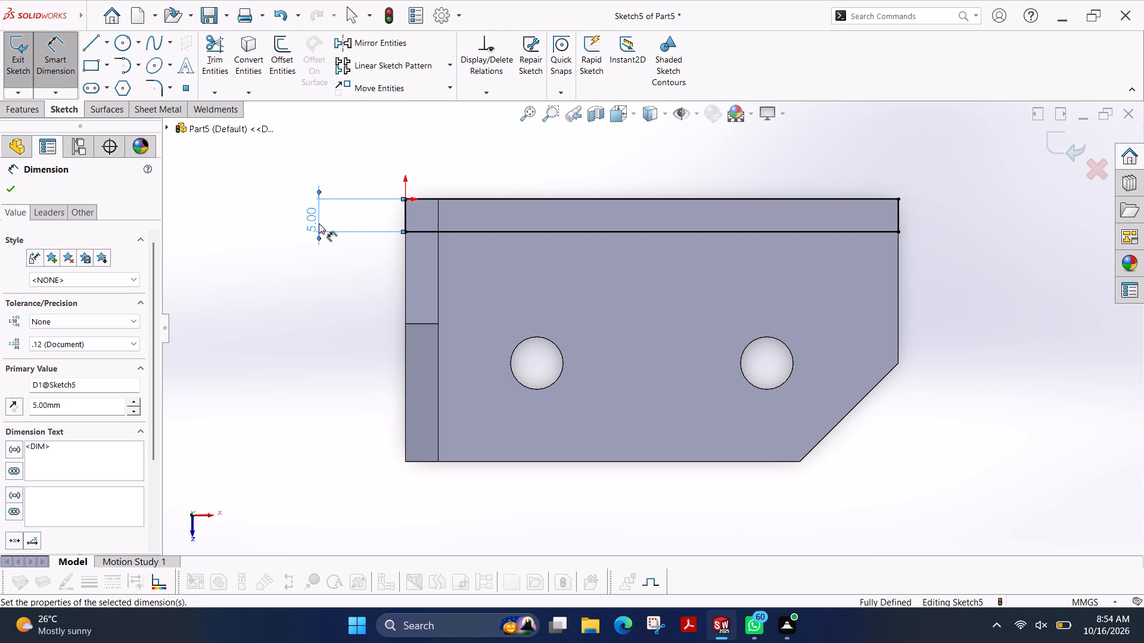
click(10, 185)
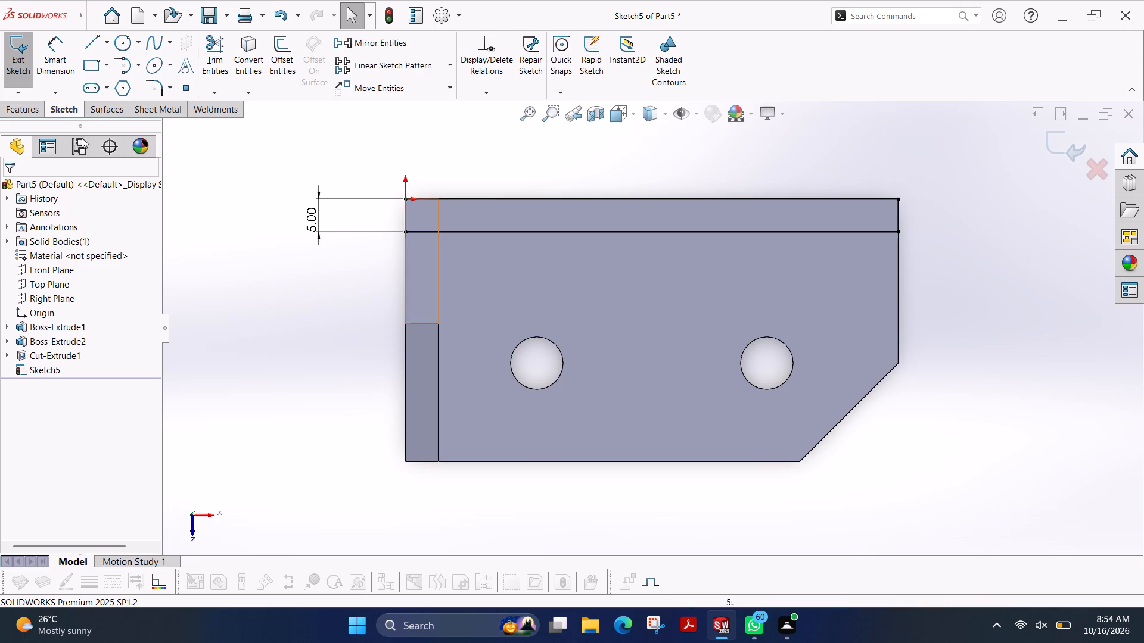
click(18, 58)
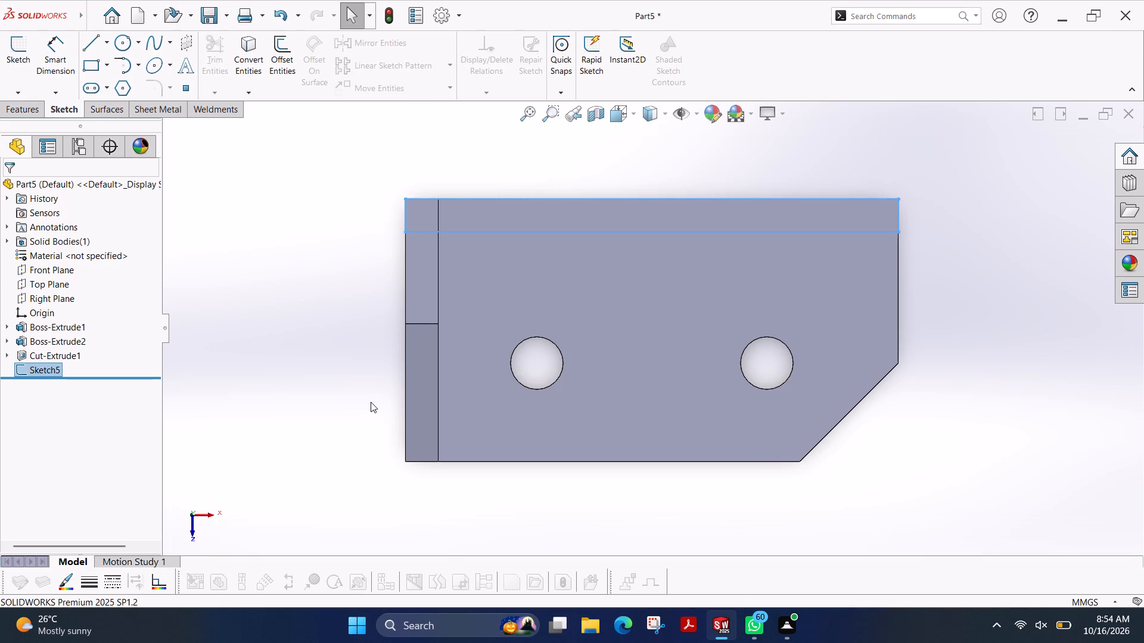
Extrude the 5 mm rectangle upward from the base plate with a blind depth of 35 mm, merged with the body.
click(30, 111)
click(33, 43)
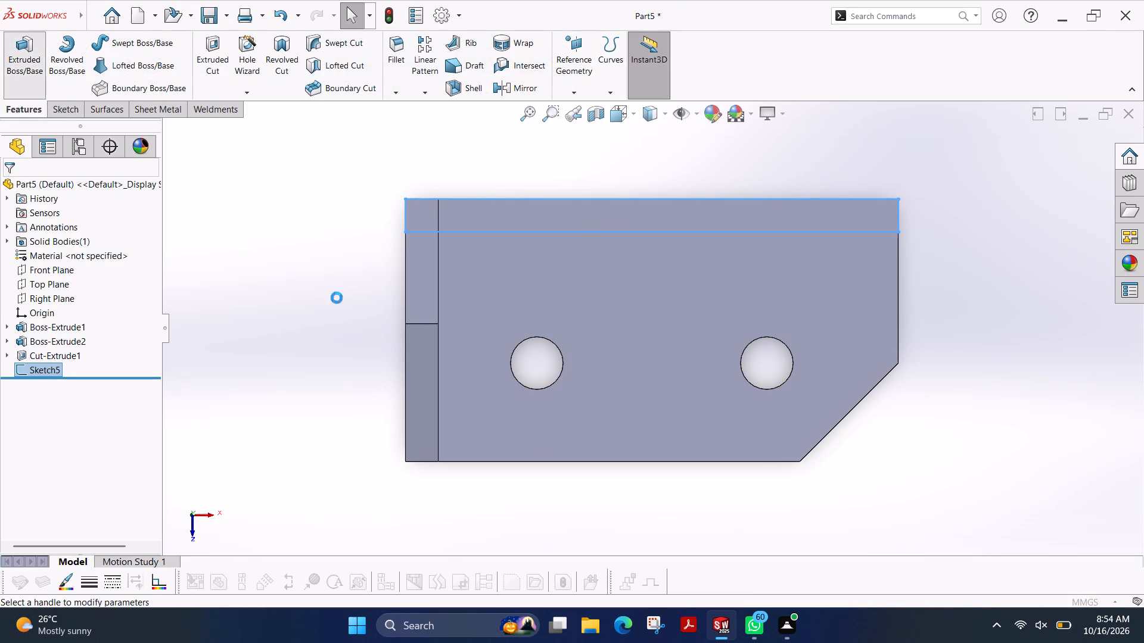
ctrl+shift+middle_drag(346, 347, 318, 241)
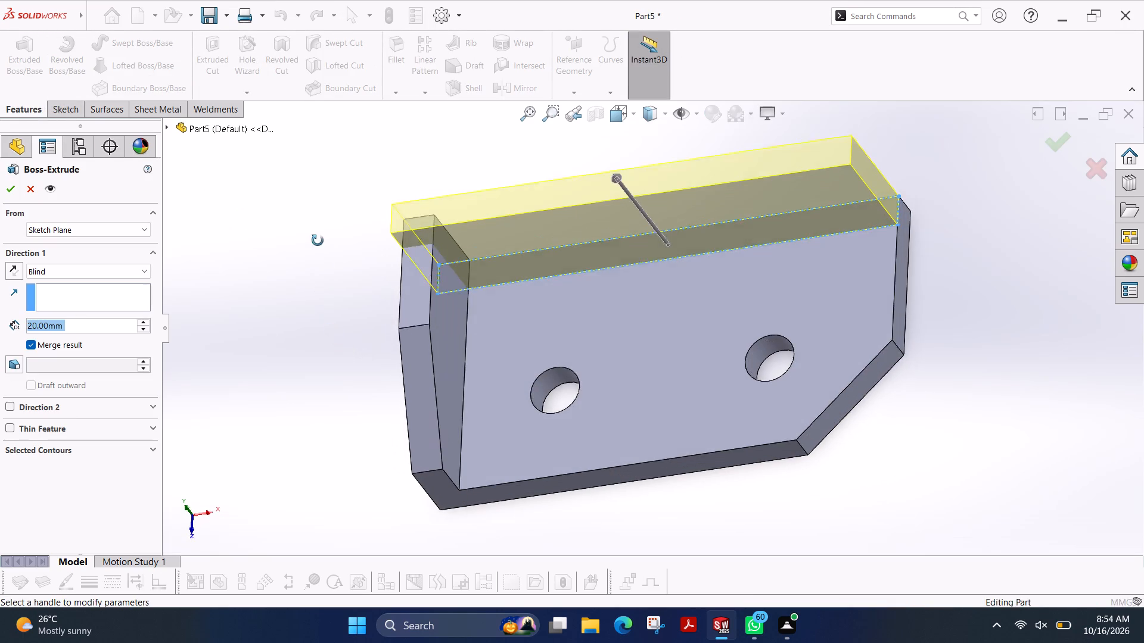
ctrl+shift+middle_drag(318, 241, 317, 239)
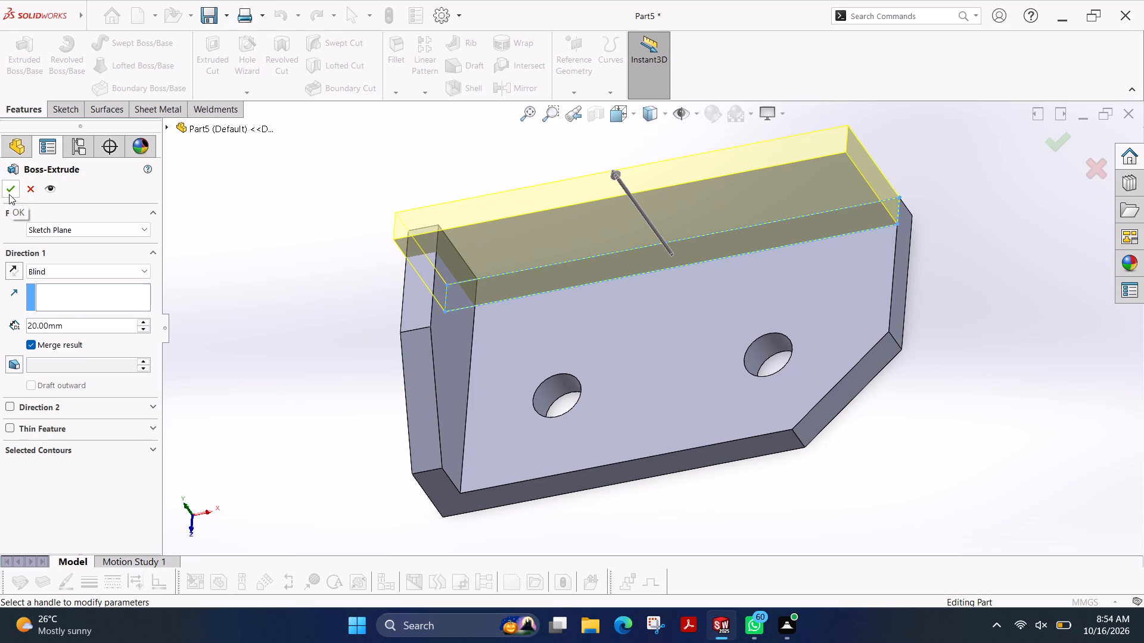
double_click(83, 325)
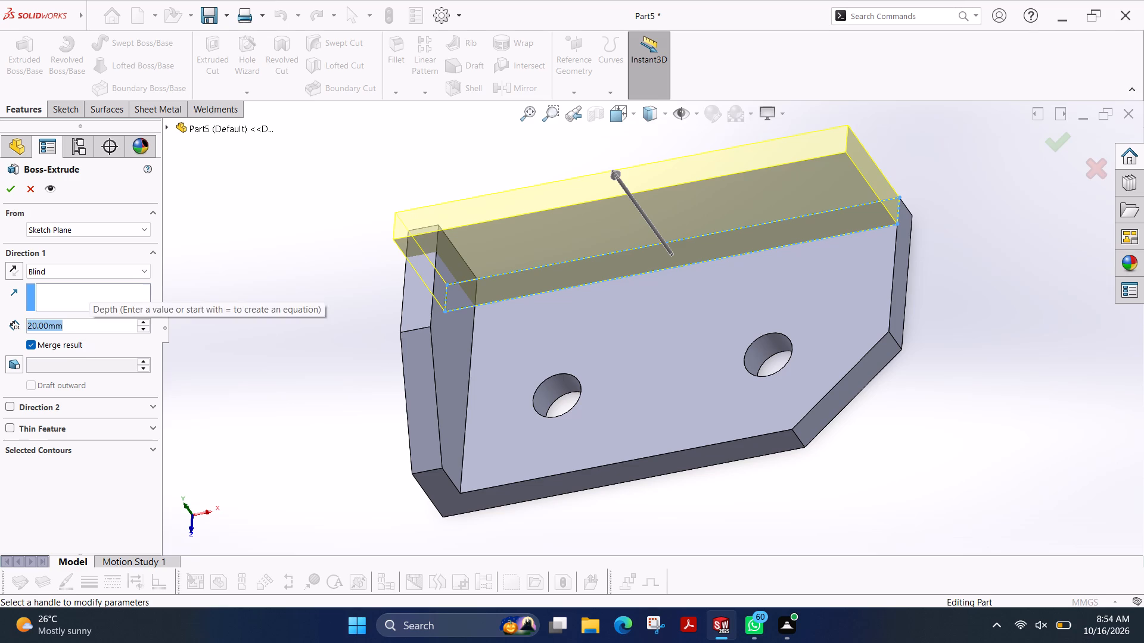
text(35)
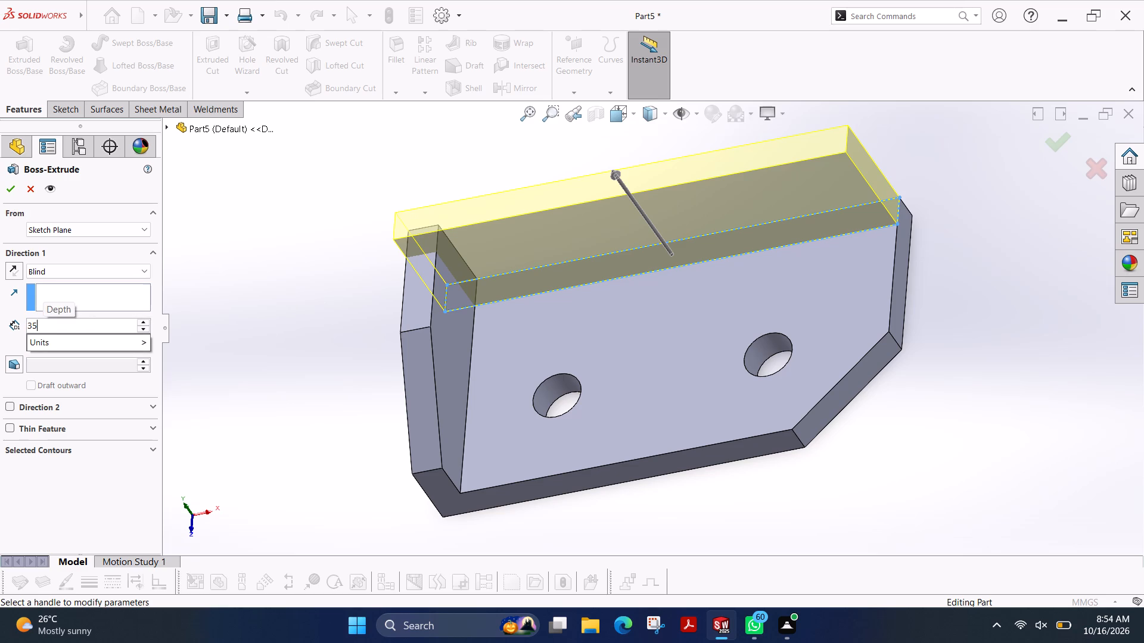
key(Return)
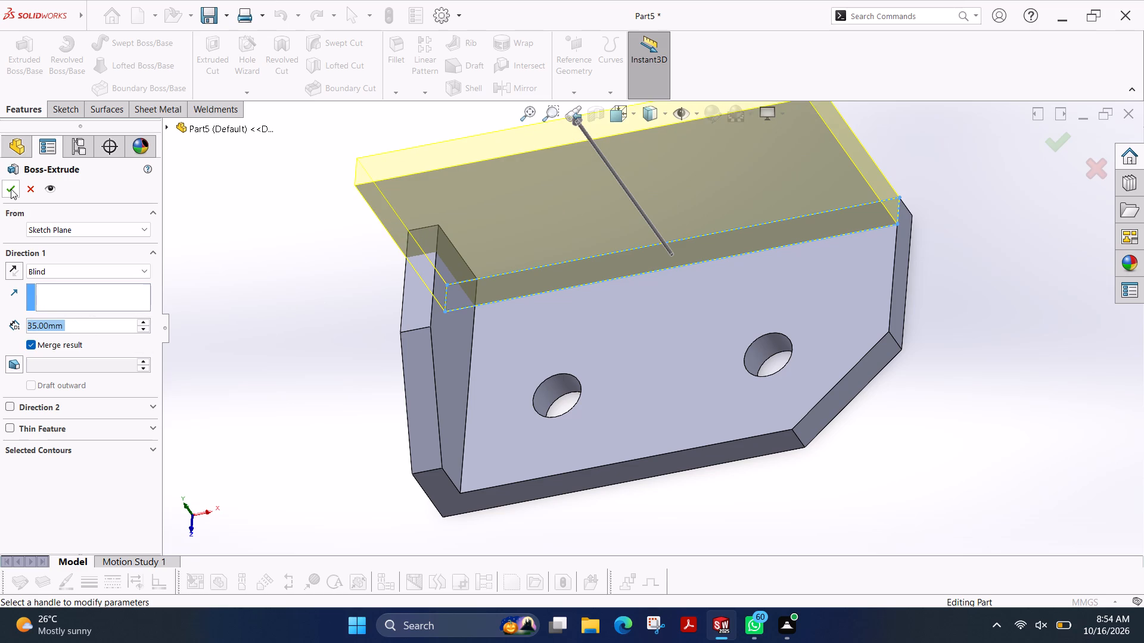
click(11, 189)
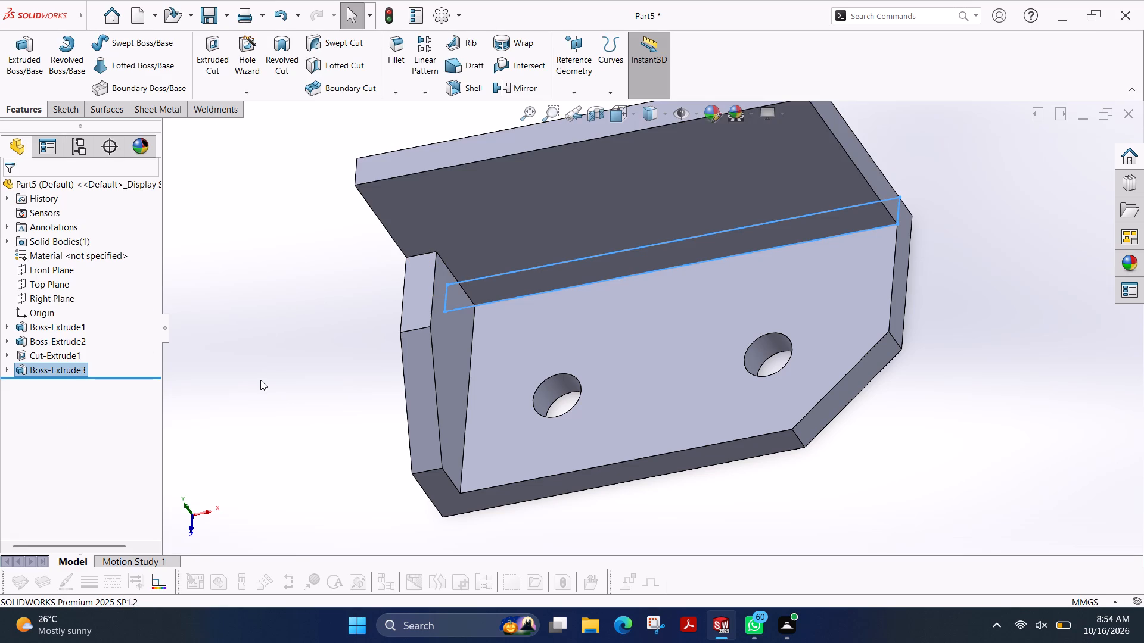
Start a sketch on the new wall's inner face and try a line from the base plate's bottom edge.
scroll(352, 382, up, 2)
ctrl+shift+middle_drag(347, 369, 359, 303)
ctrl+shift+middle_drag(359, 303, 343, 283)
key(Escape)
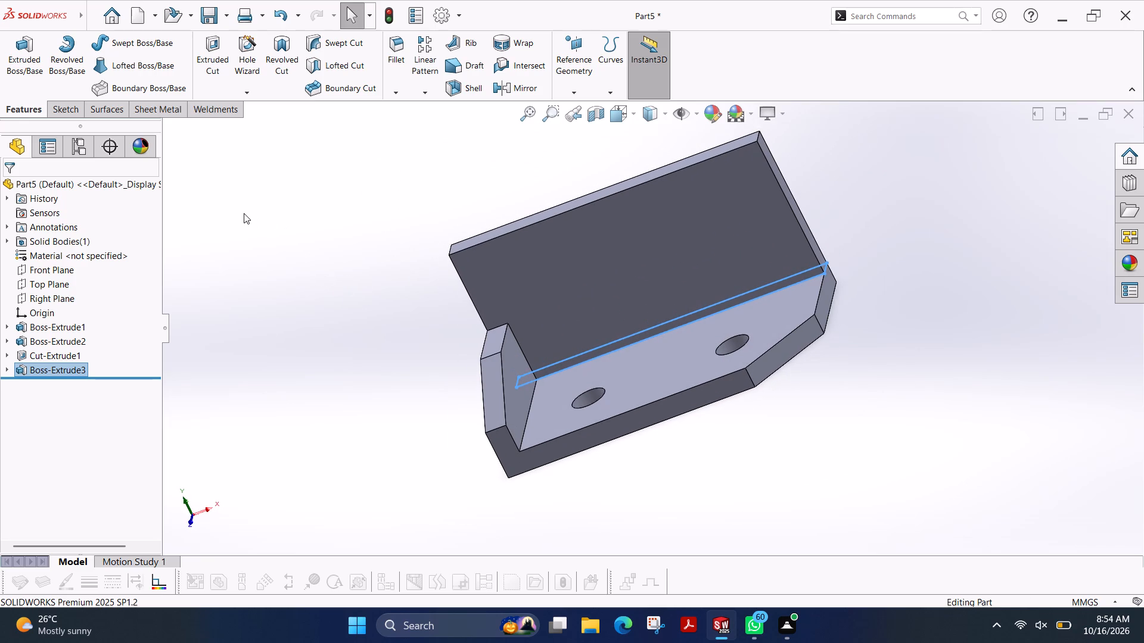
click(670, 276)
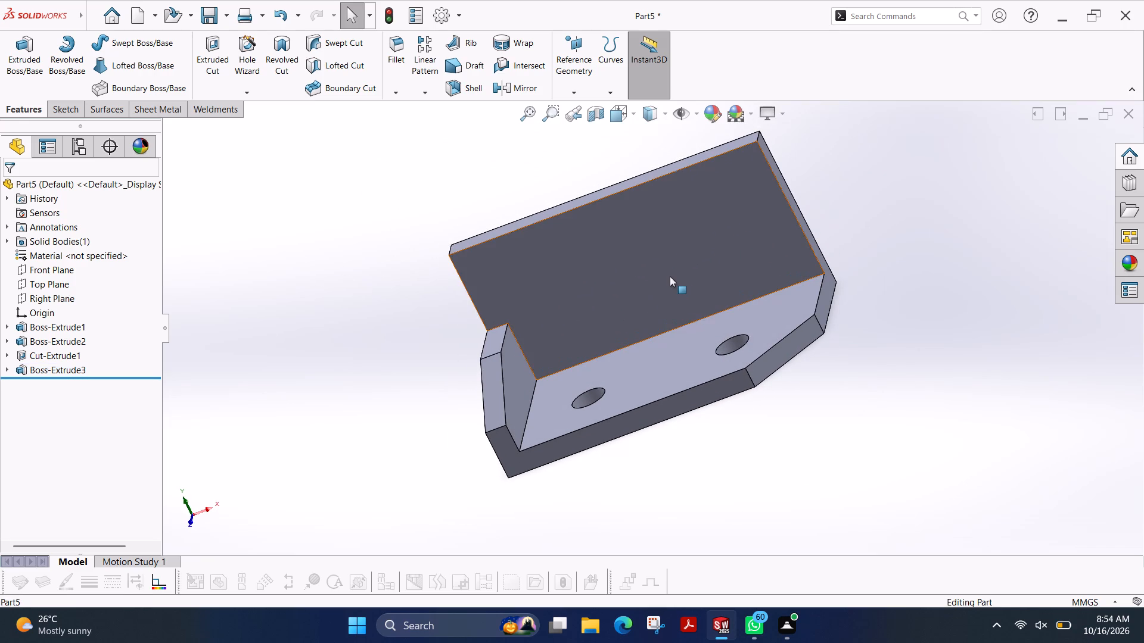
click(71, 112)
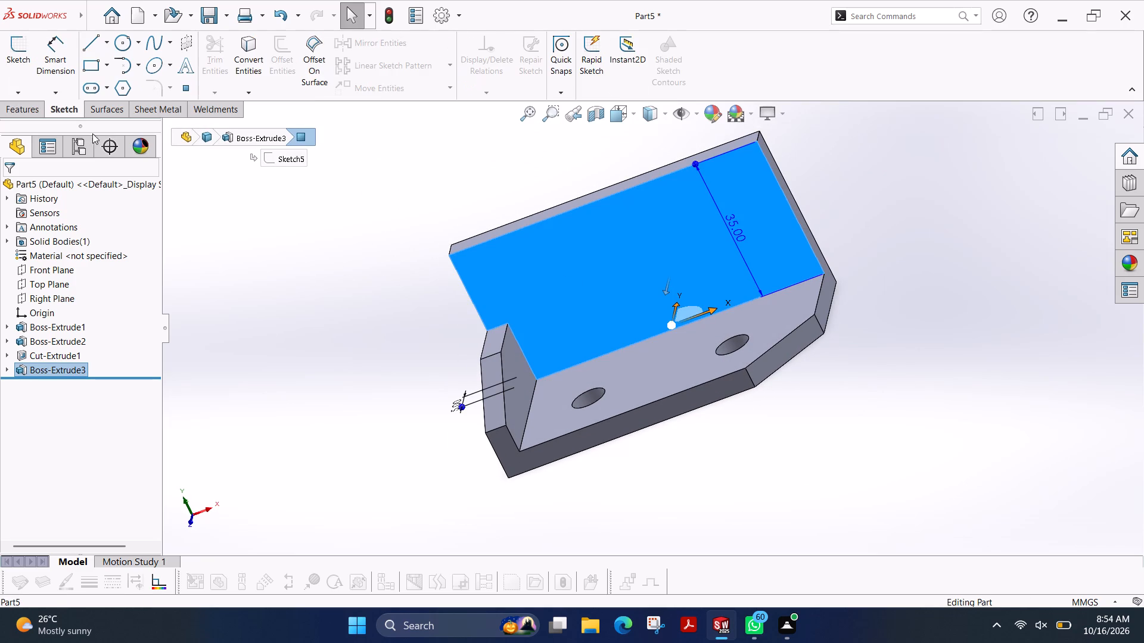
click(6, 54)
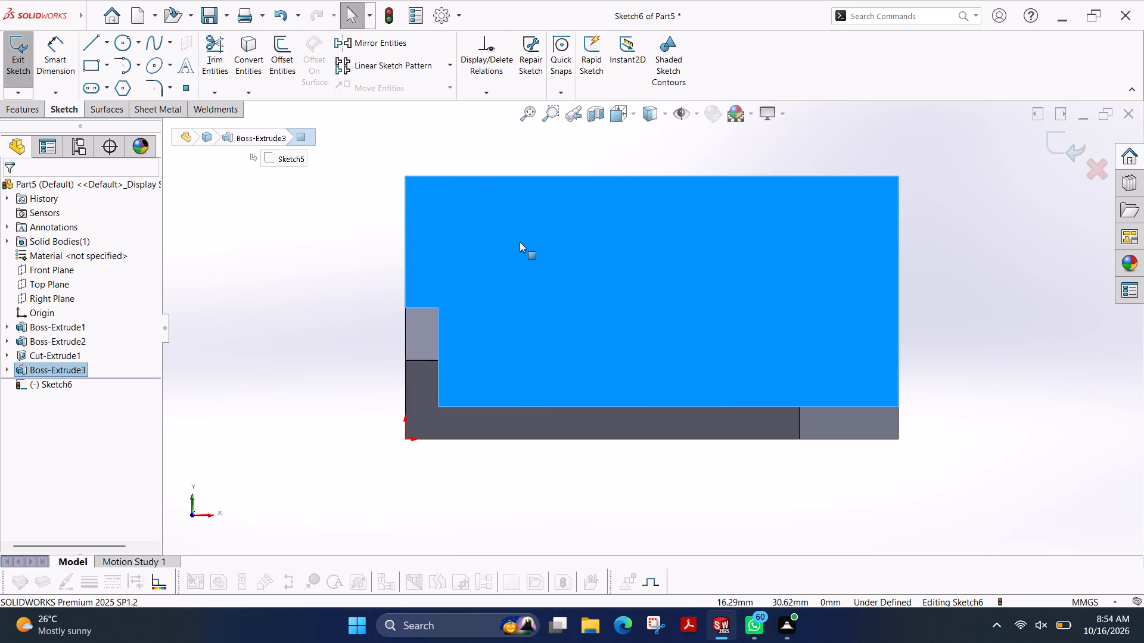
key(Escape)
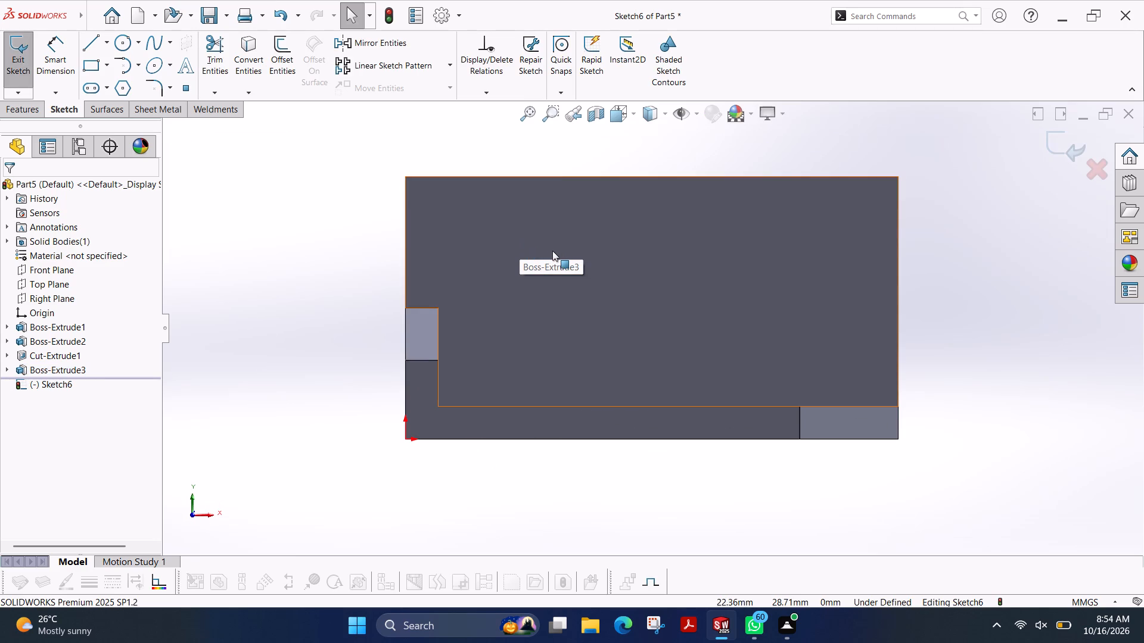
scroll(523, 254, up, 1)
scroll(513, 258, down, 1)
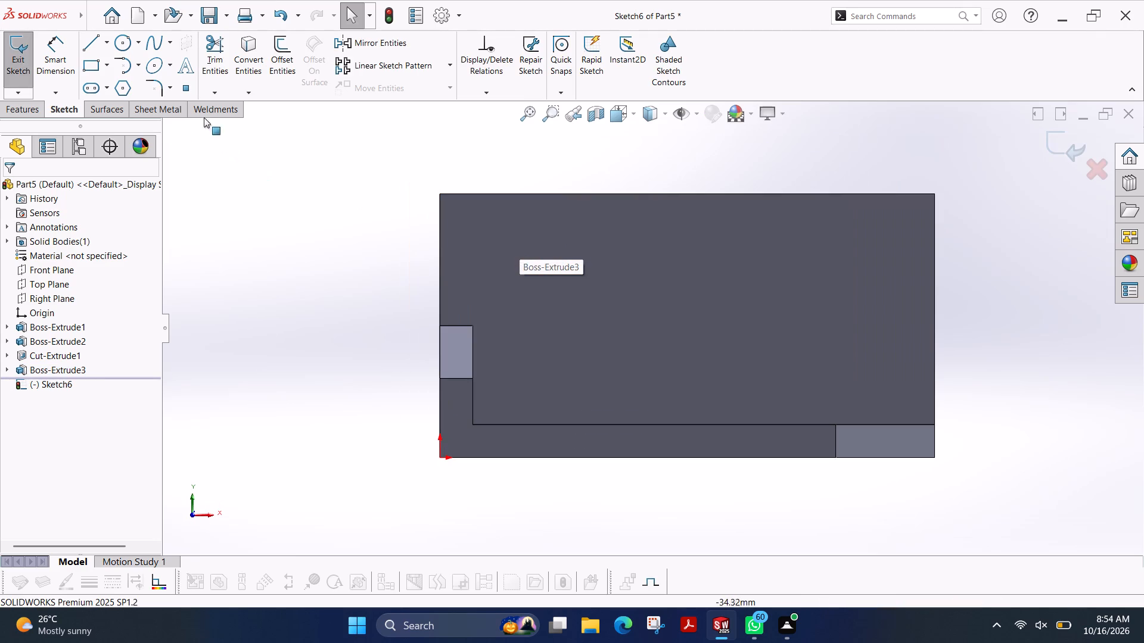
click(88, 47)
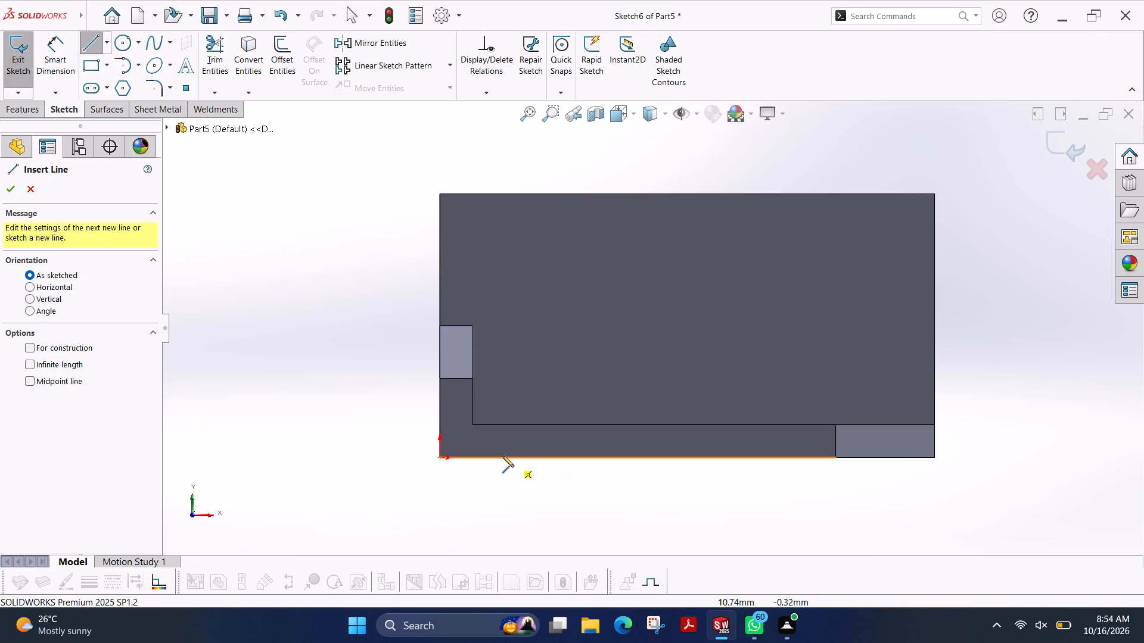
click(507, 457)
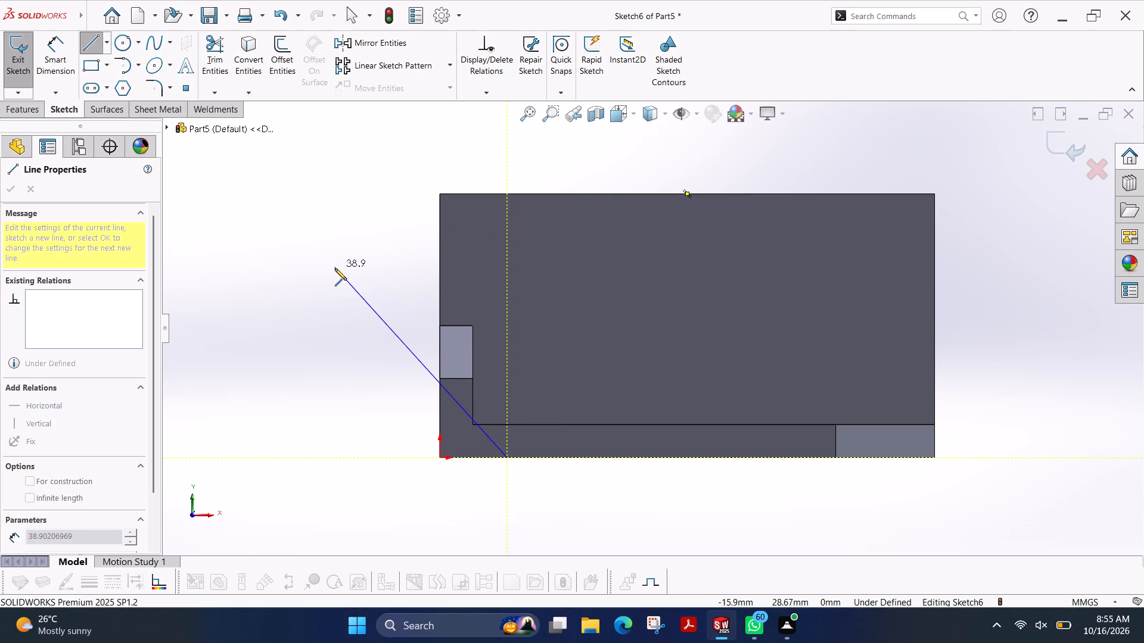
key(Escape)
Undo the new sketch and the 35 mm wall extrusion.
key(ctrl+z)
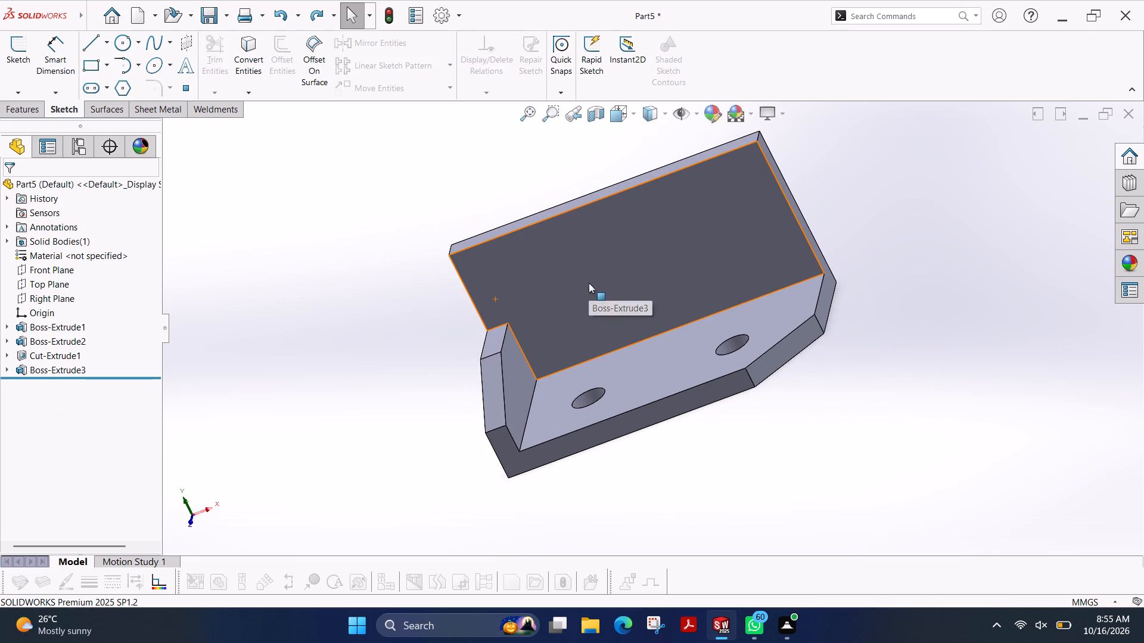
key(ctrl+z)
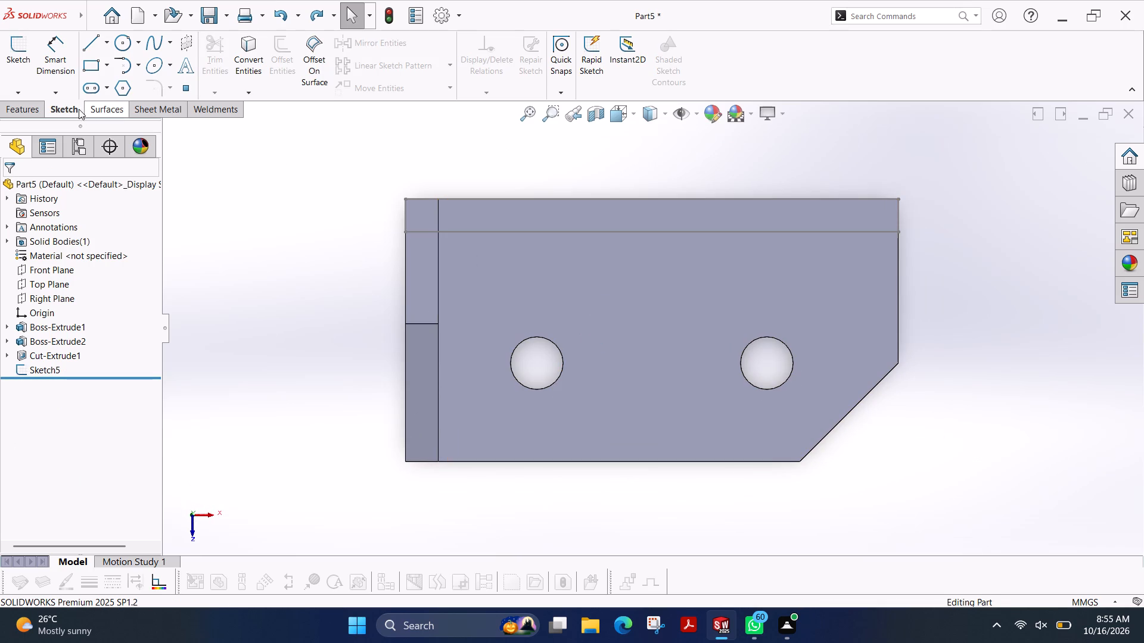
Extrude the 5 mm rectangle upward from the base plate with a blind depth of 30 mm, merged with the body.
click(30, 106)
click(18, 41)
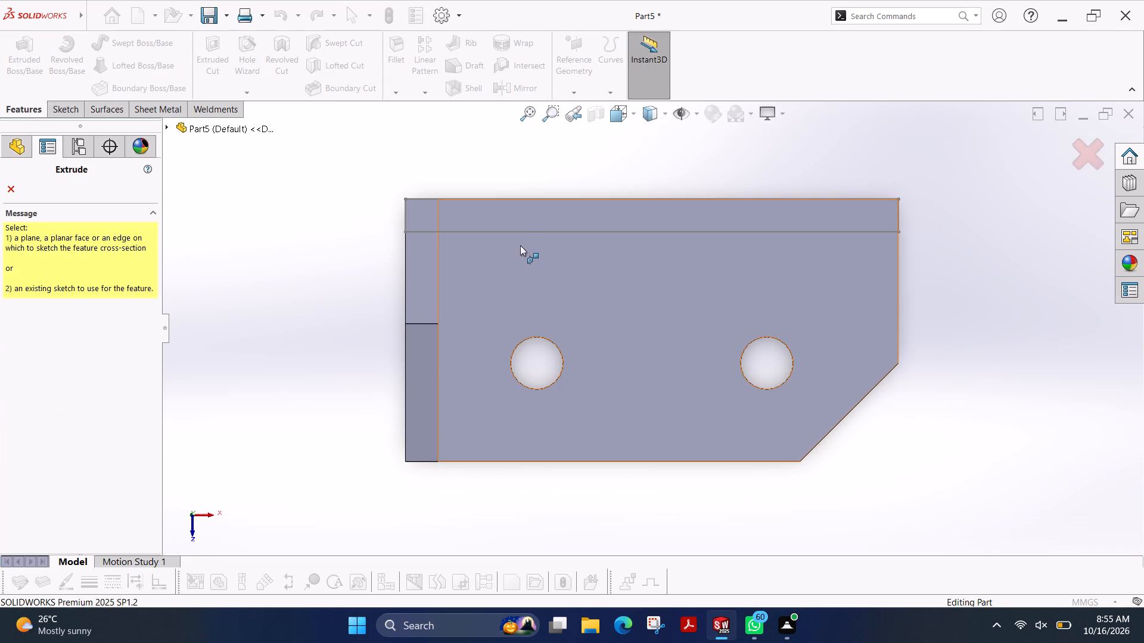
click(529, 230)
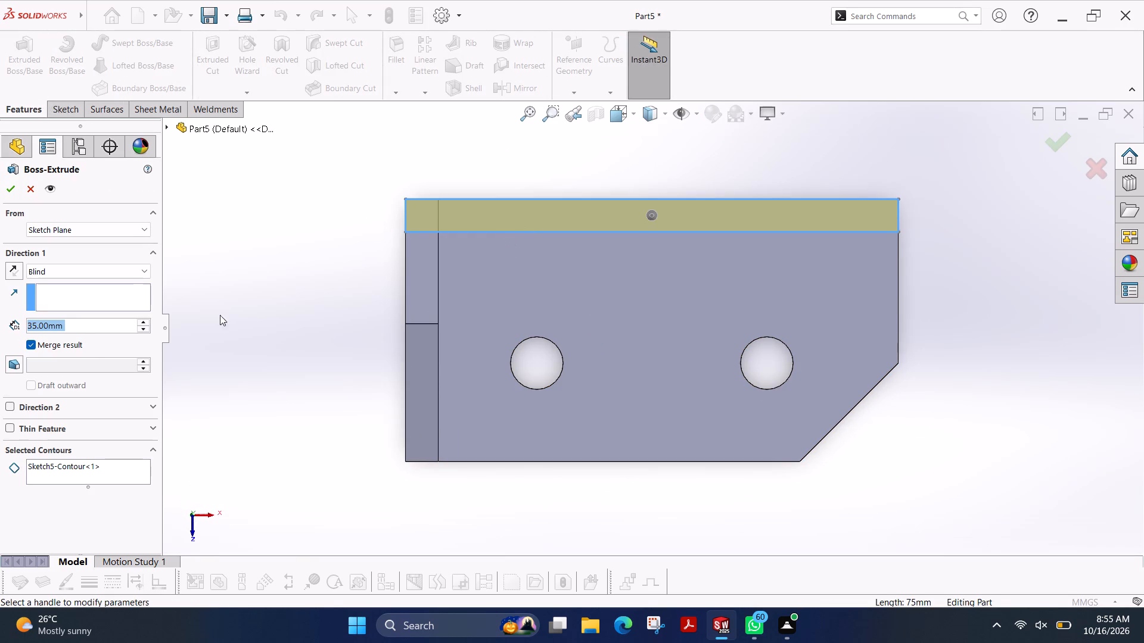
text(30)
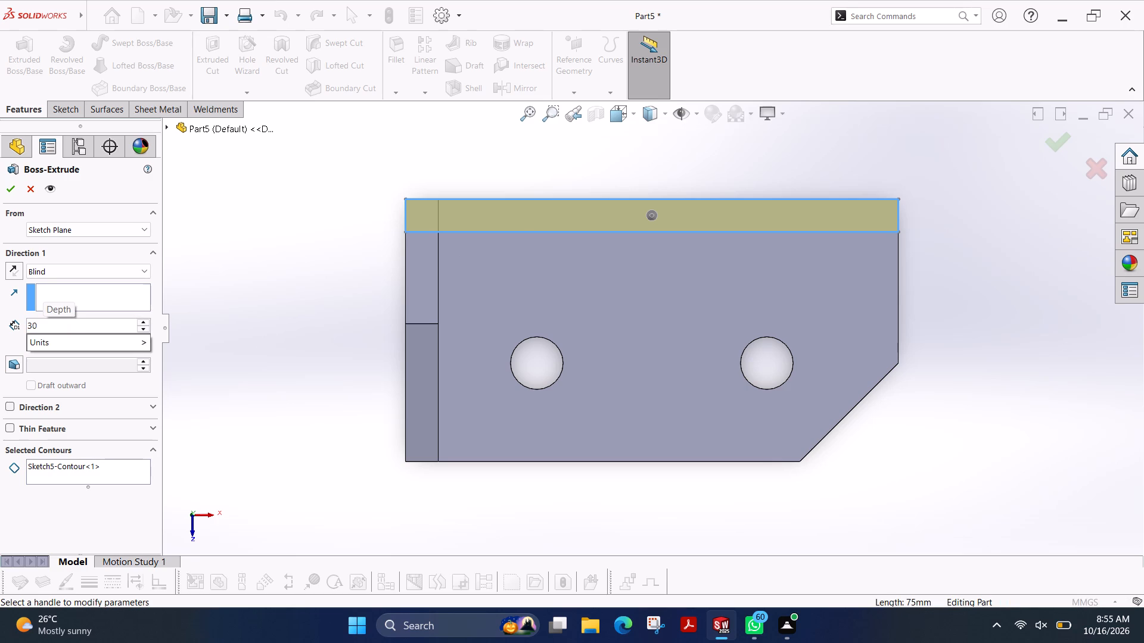
key(Return)
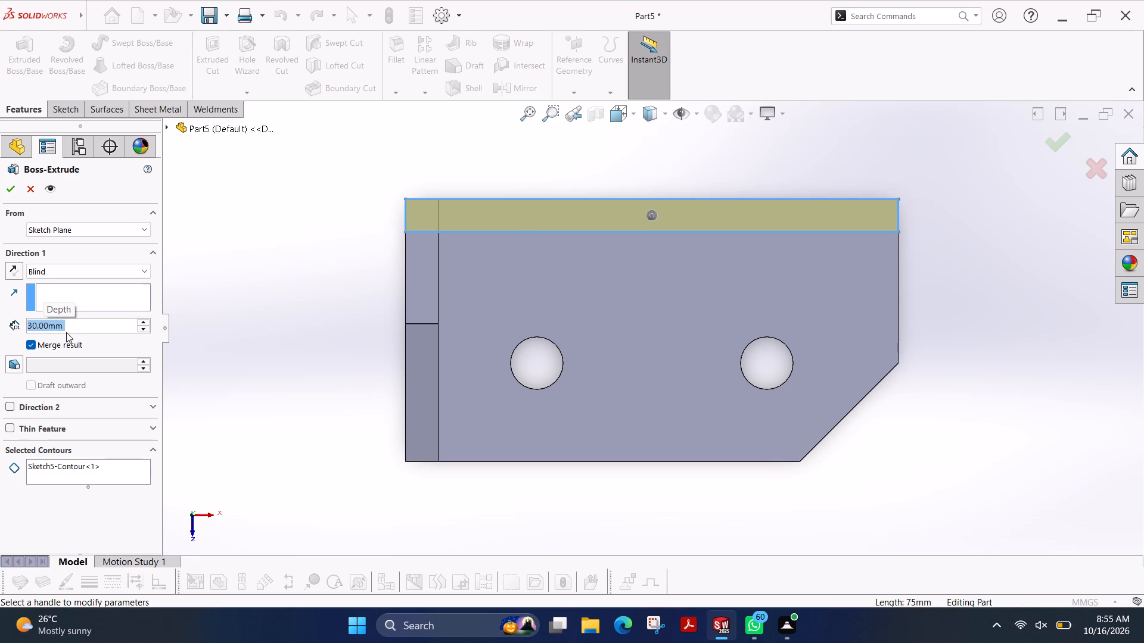
click(9, 190)
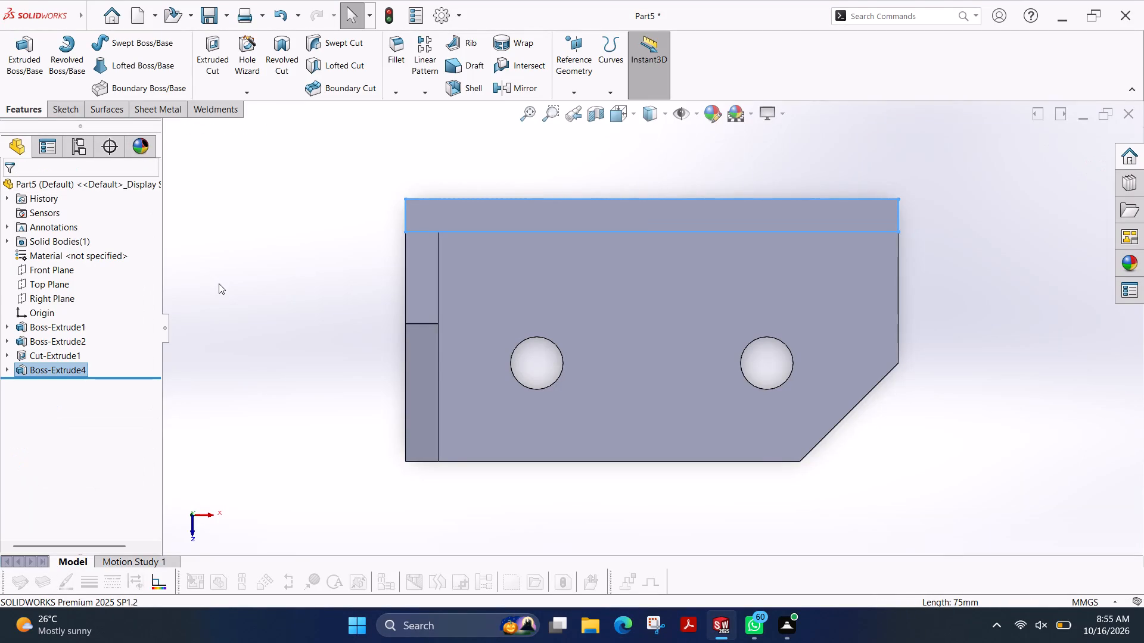
ctrl+shift+middle_drag(256, 294, 268, 165)
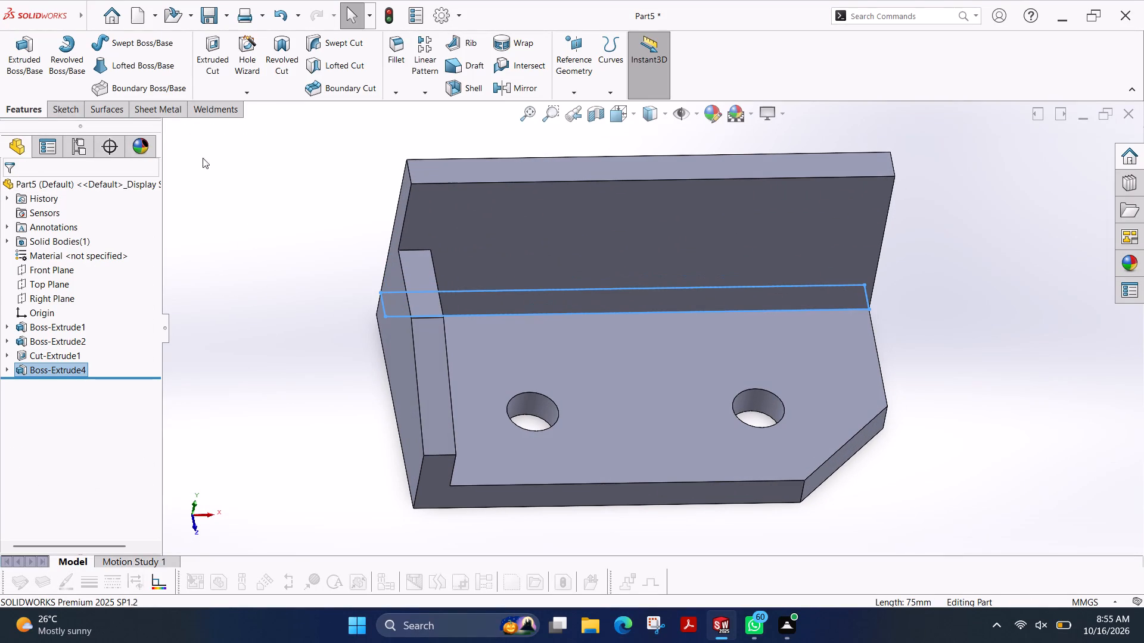
key(Escape)
Start a sketch on the inner face of the new 75 mm wall.
click(51, 111)
click(26, 65)
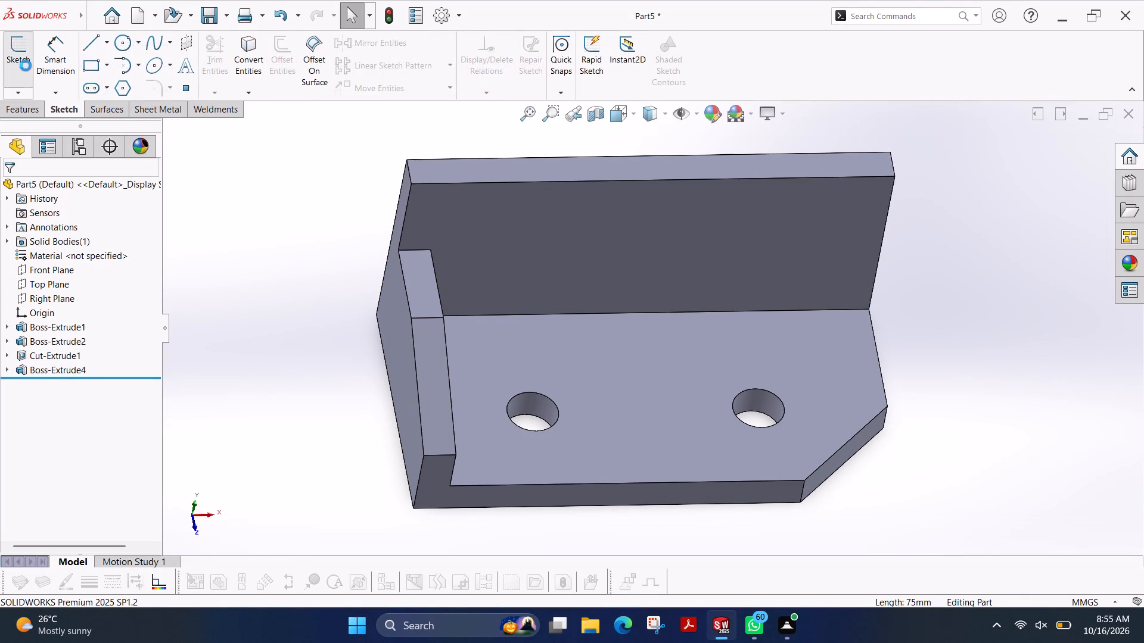
click(714, 260)
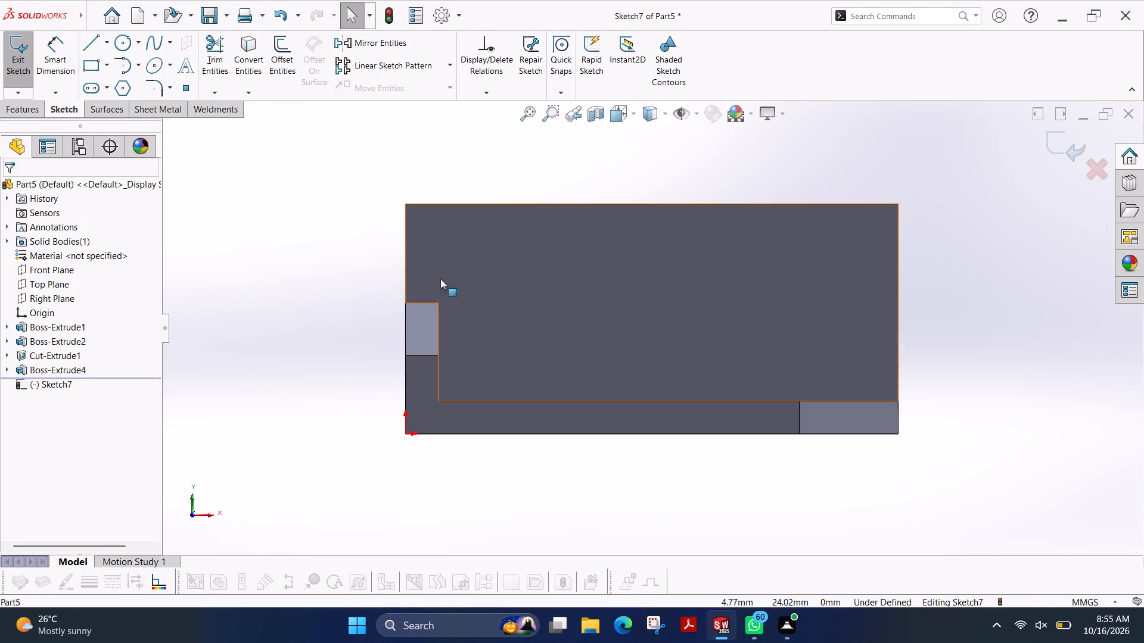
scroll(657, 261, down, 1)
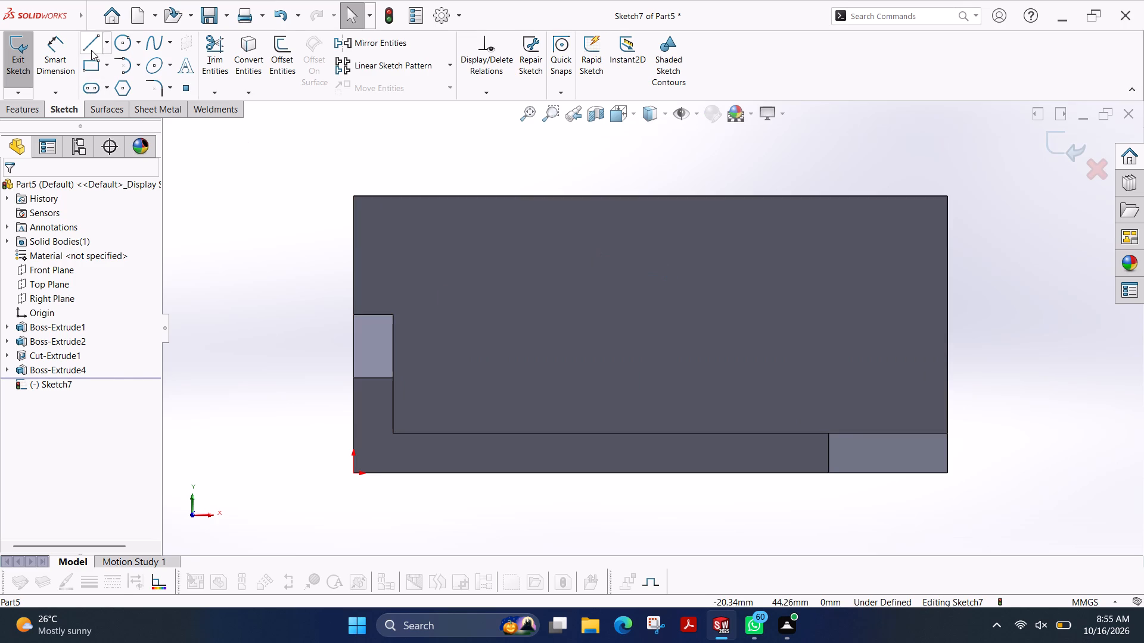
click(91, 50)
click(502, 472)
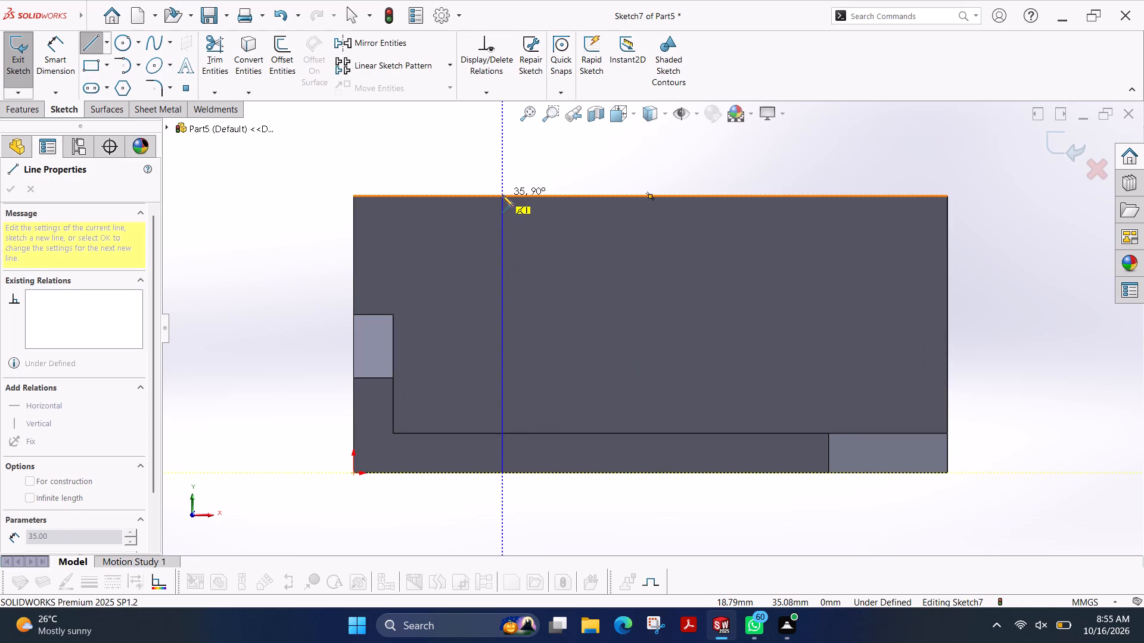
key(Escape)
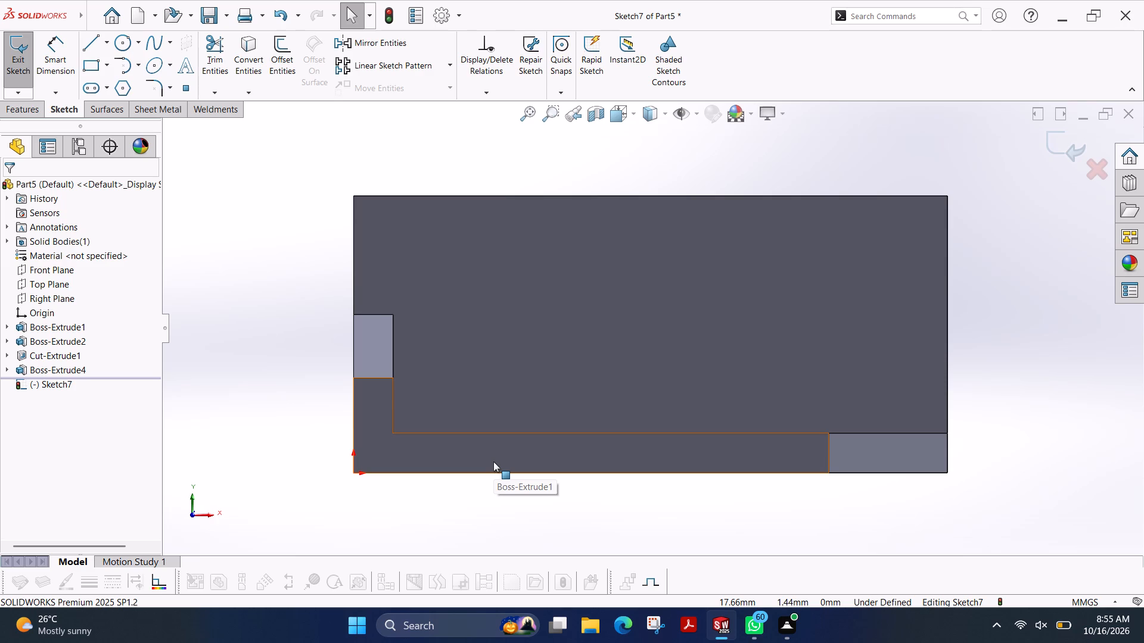
Sketch a 75 mm line along the wall's top edge and a connected 35 mm vertical line down to the base plate's bottom corner.
click(89, 44)
click(355, 196)
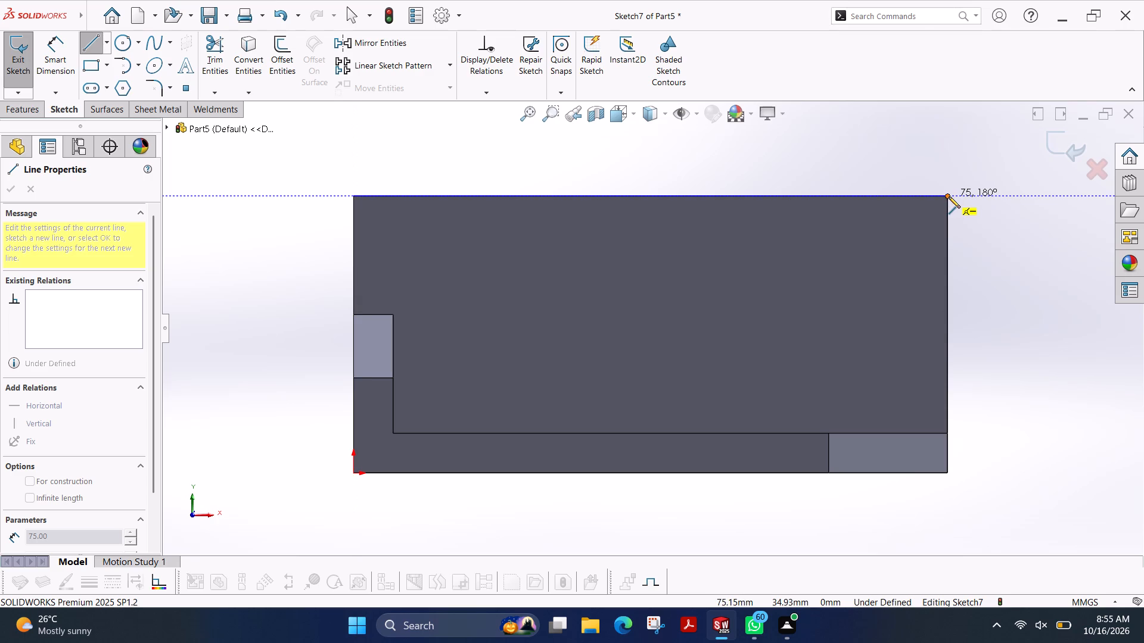
click(949, 196)
click(947, 473)
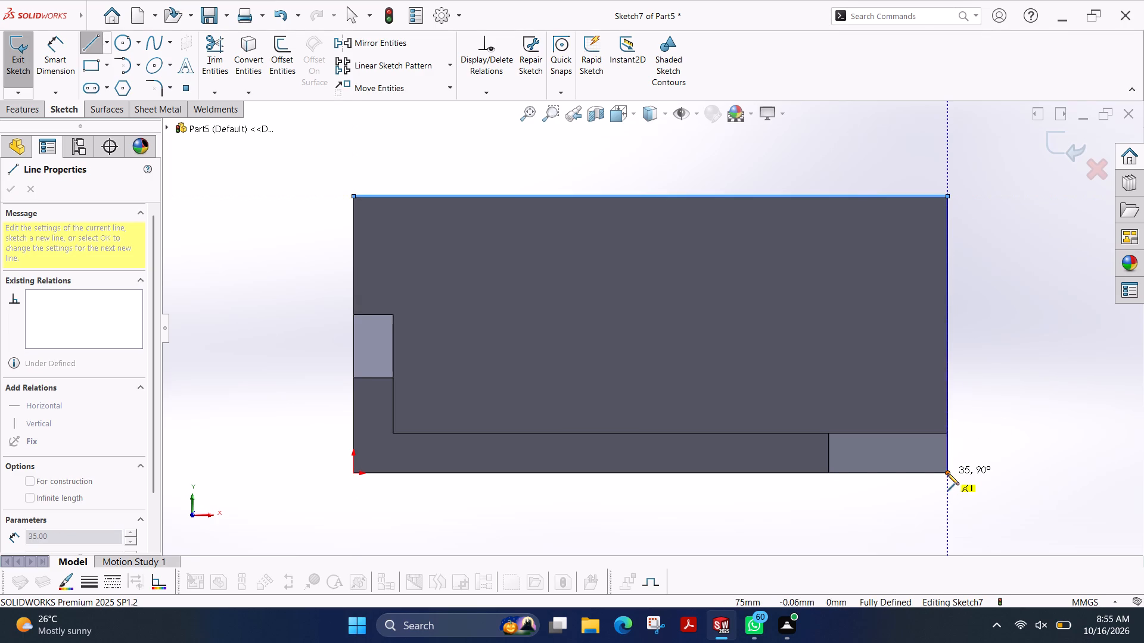
key(Escape)
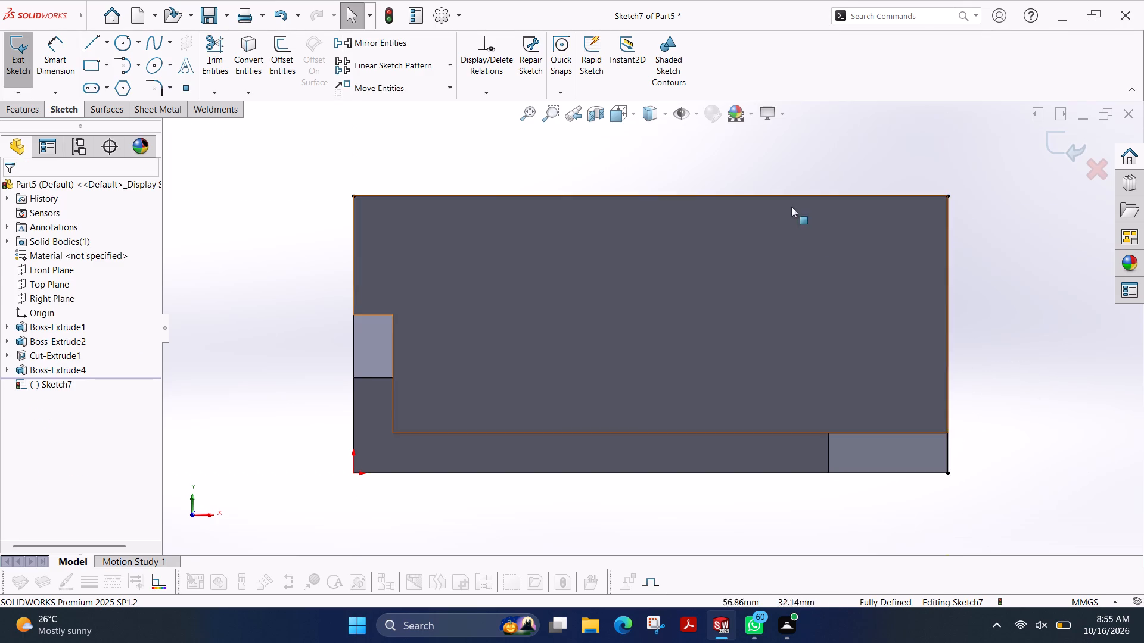
Round the corner between the two sketched lines with a 25 mm sketch fillet.
click(158, 83)
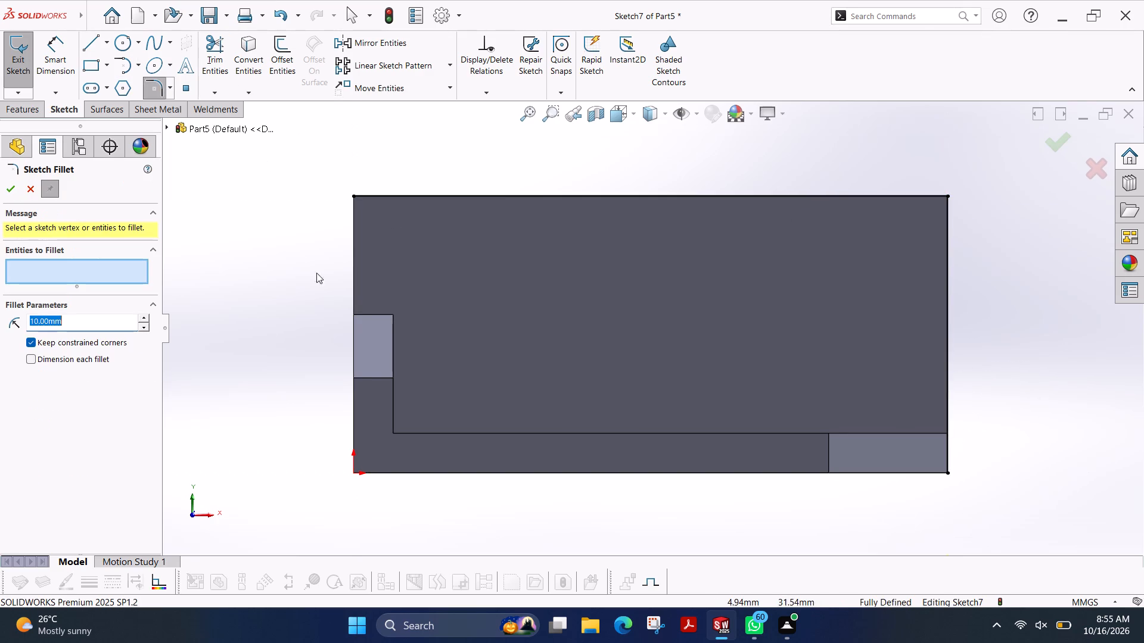
text(25)
key(Return)
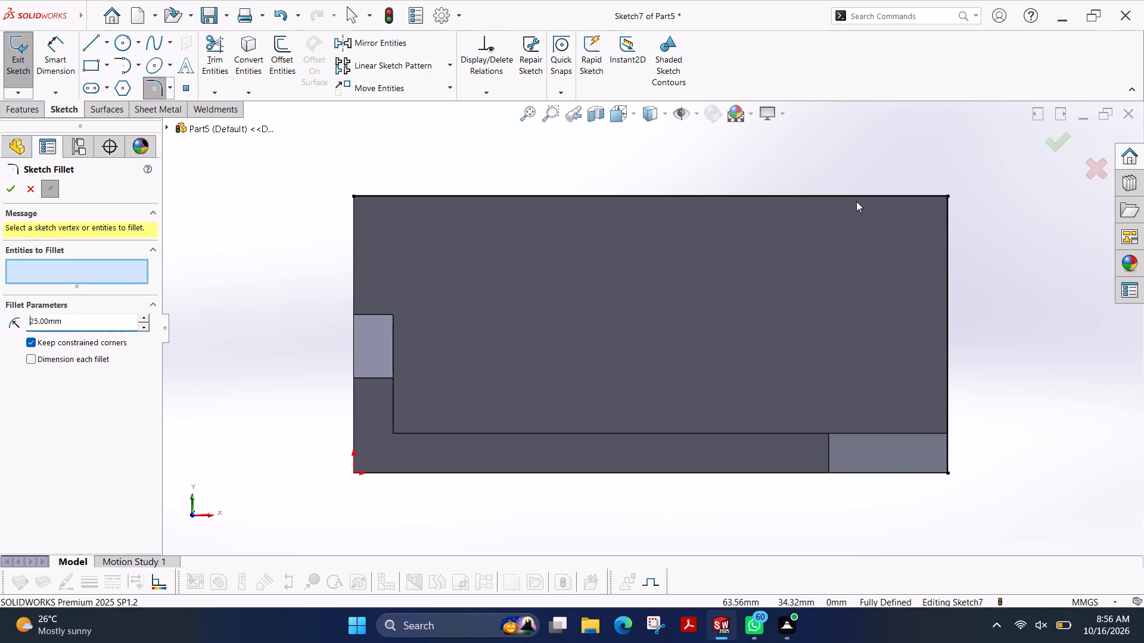
click(848, 198)
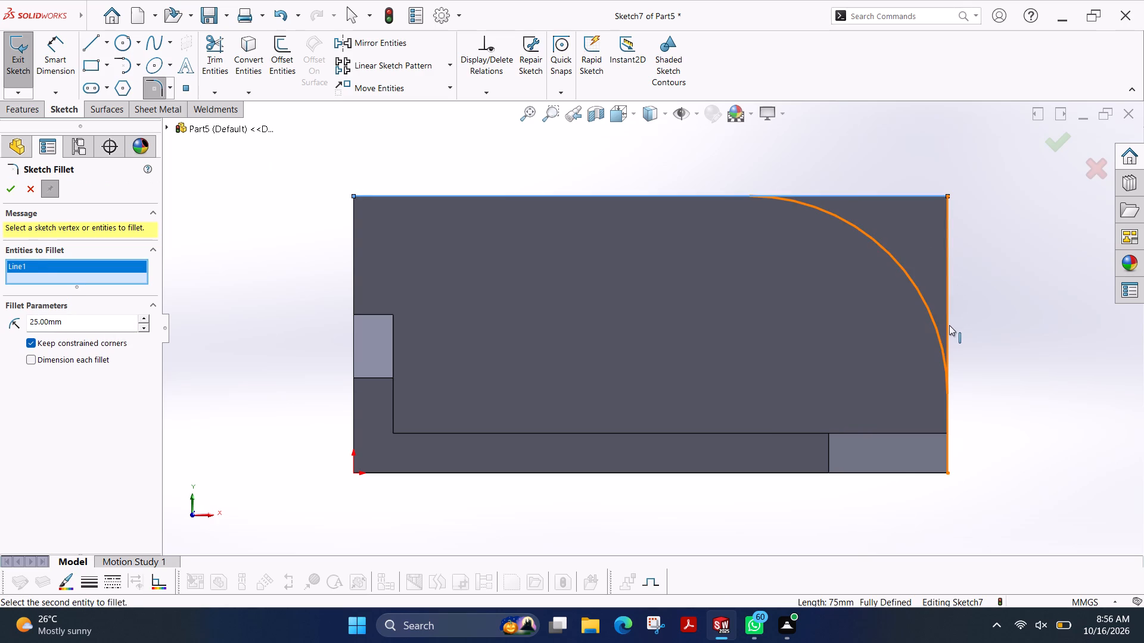
click(949, 325)
click(7, 190)
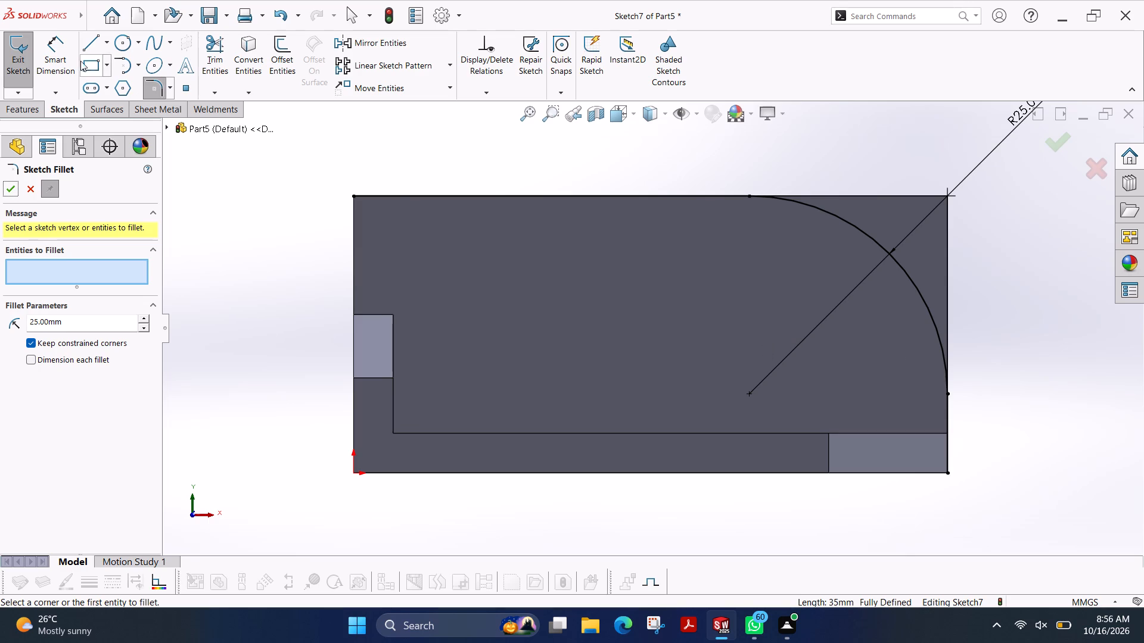
Trim away the straight horizontal and vertical line segments, leaving only the 25 mm arc.
click(206, 51)
drag(582, 157, 585, 249)
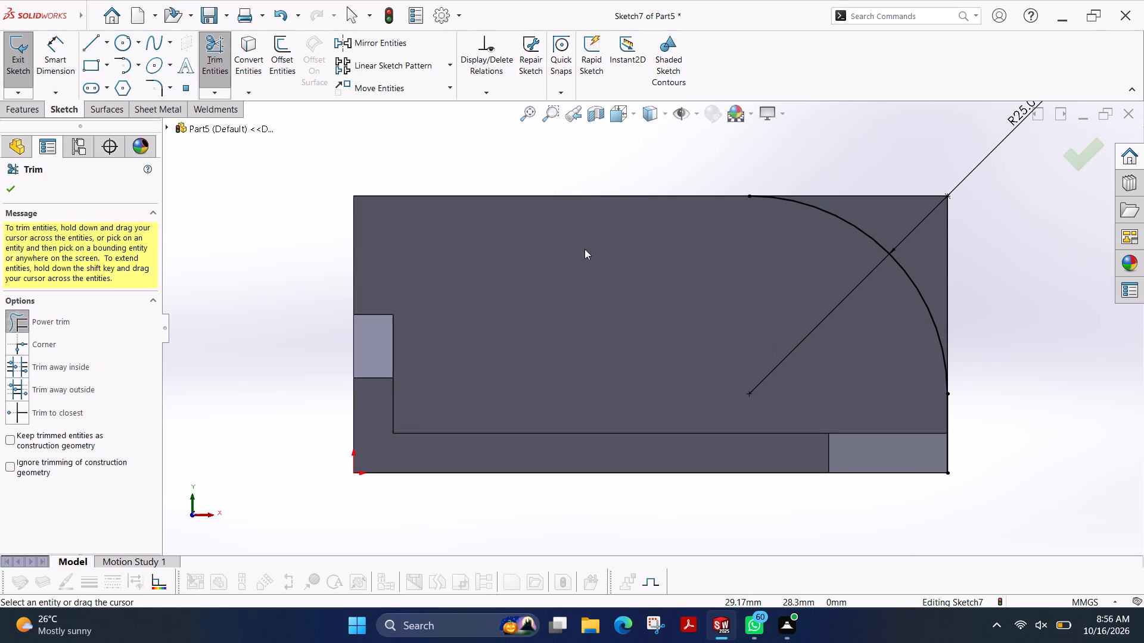
drag(923, 422, 973, 421)
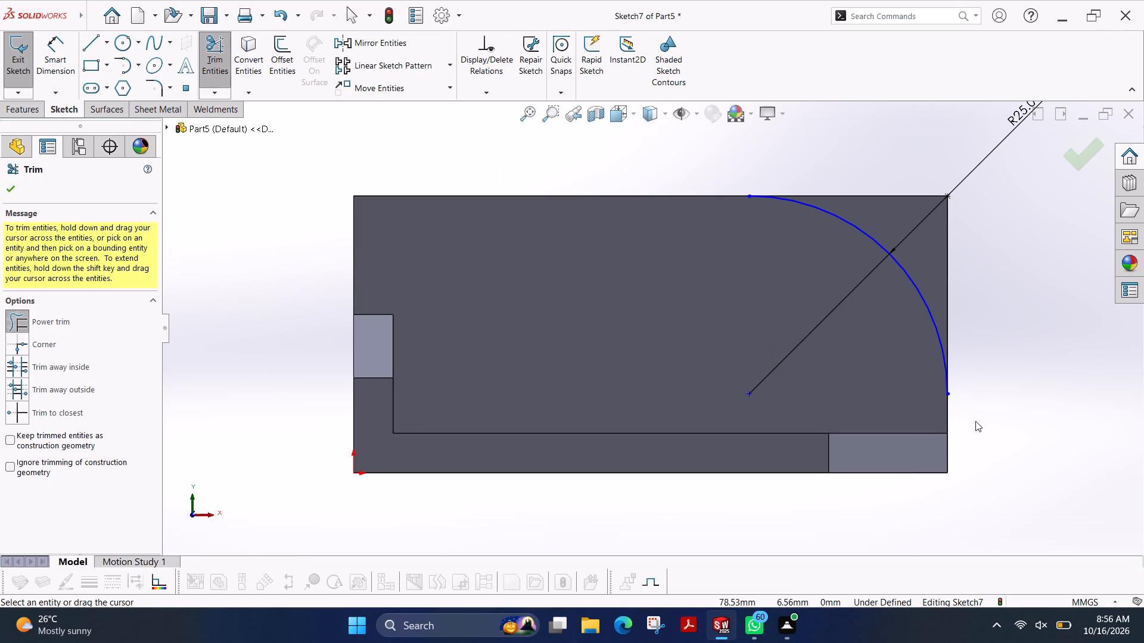
click(10, 193)
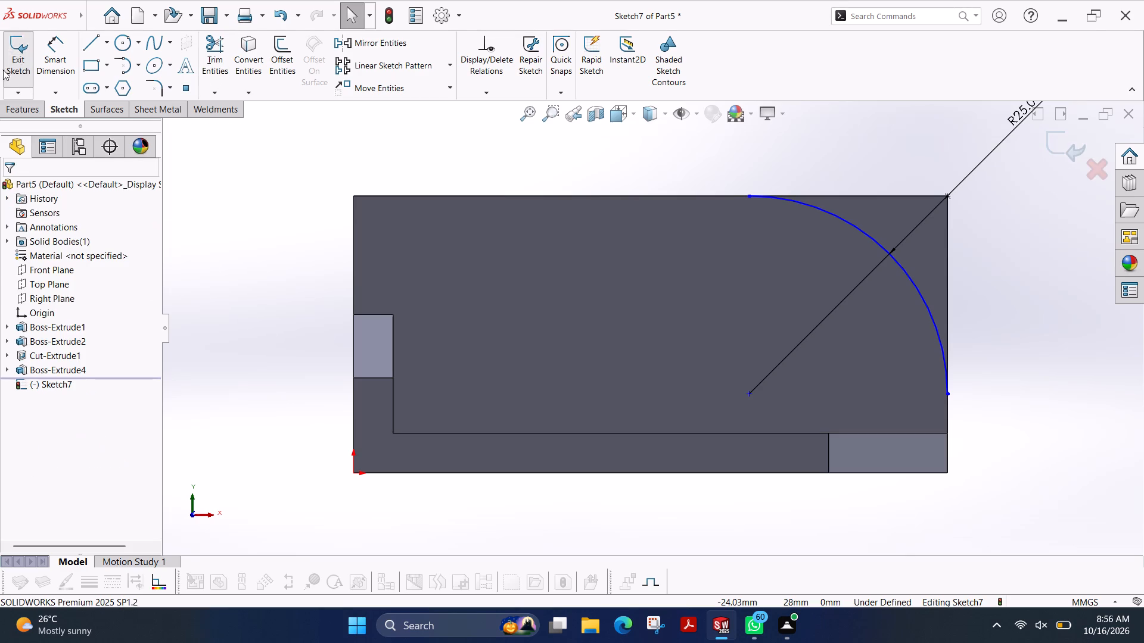
Close the corner region outside the arc with 25 mm horizontal and vertical lines meeting at the wall's upper corner.
click(83, 42)
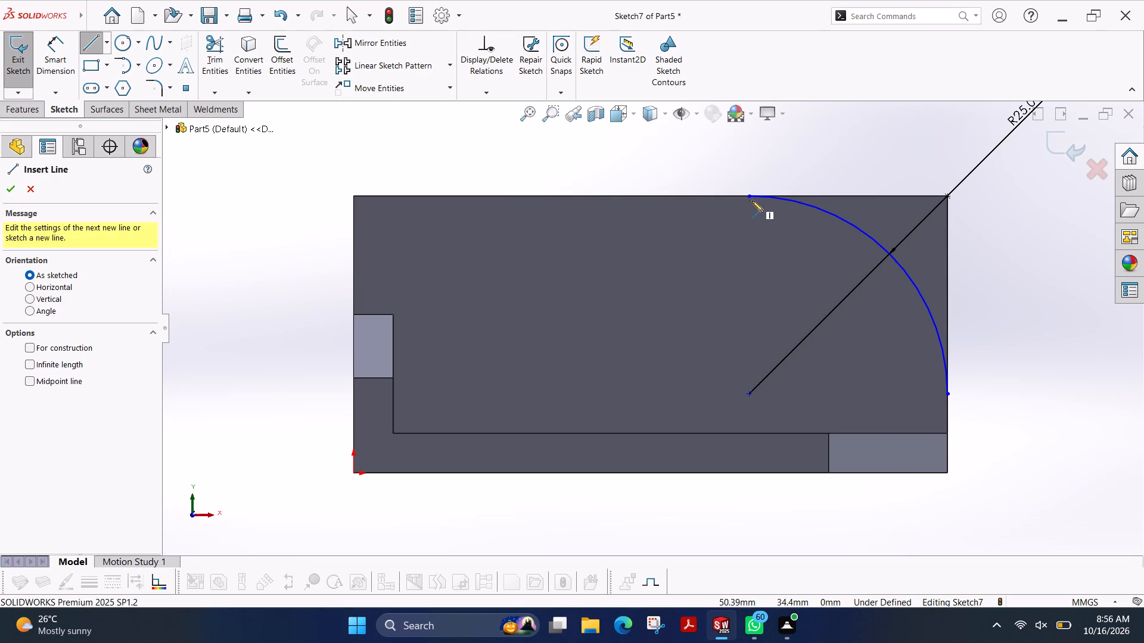
click(750, 199)
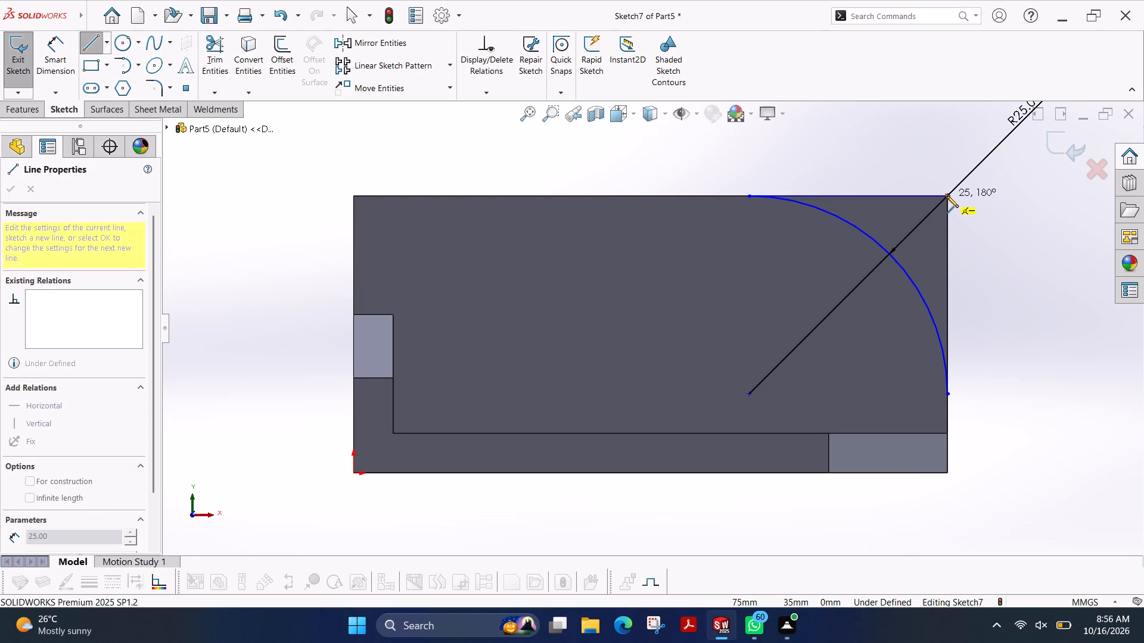
click(947, 196)
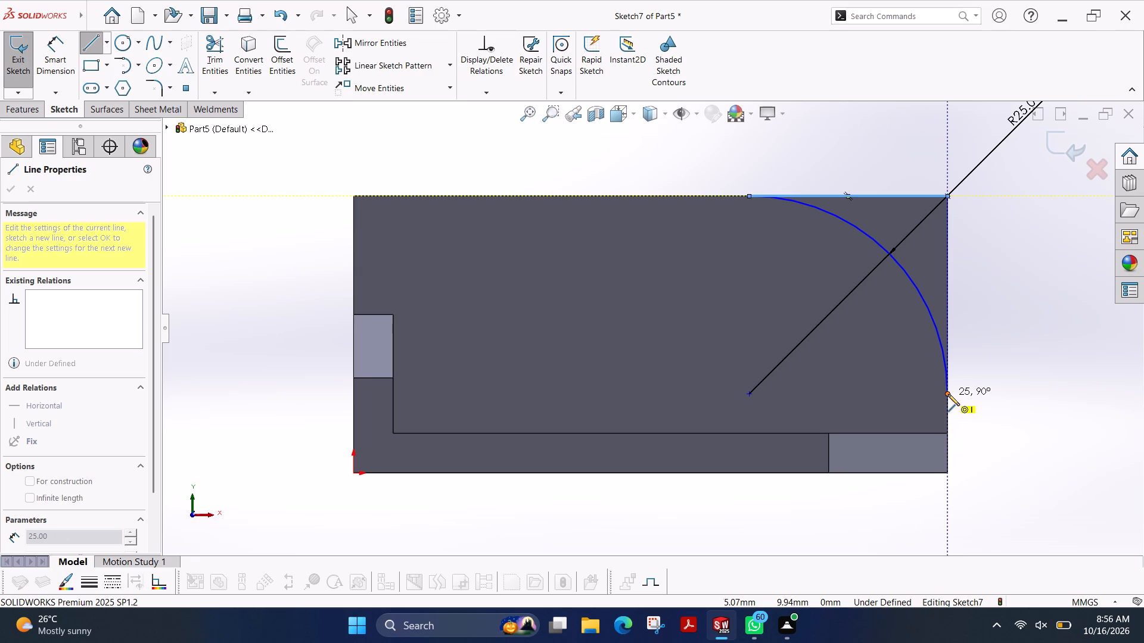
click(948, 394)
click(14, 192)
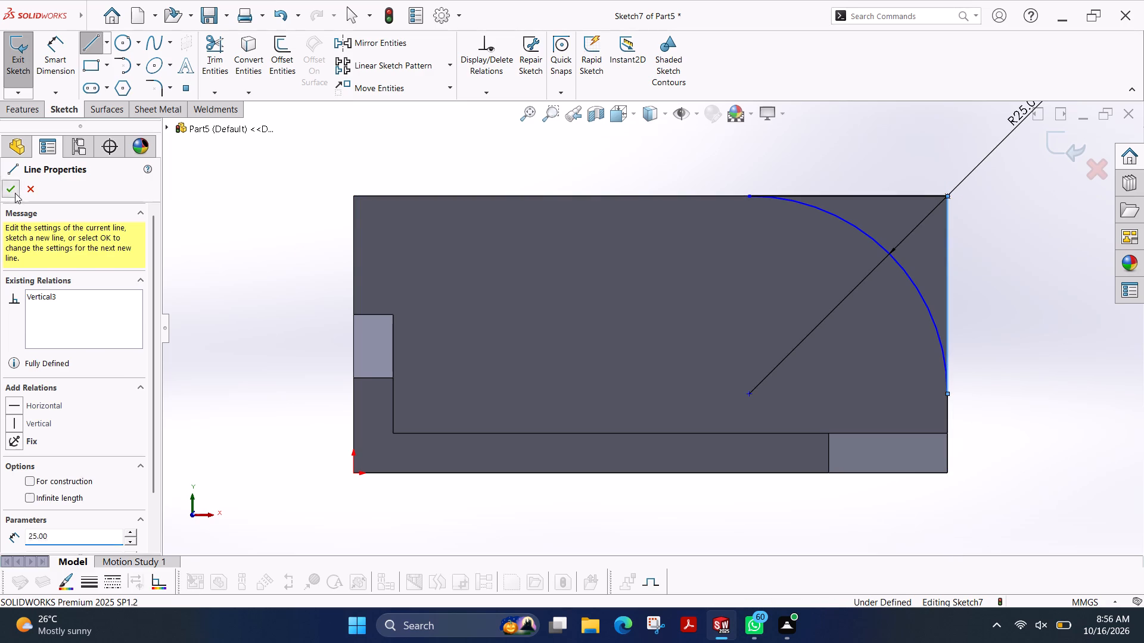
Cut the closed corner region out of the wall with a 30 mm blind Extruded Cut.
click(37, 108)
click(220, 54)
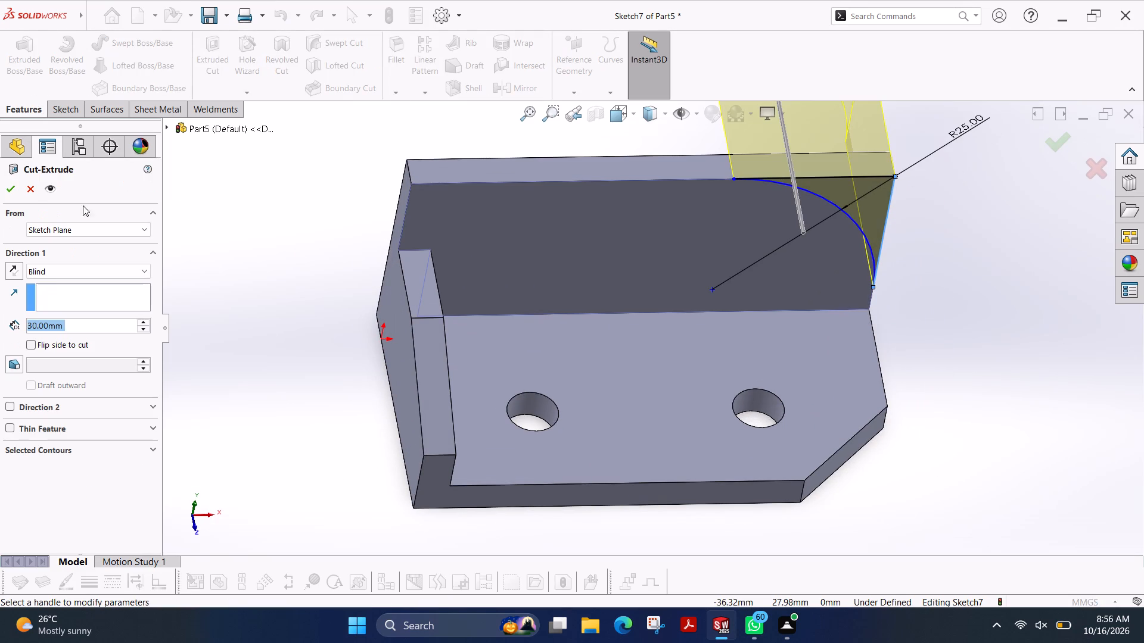
click(2, 193)
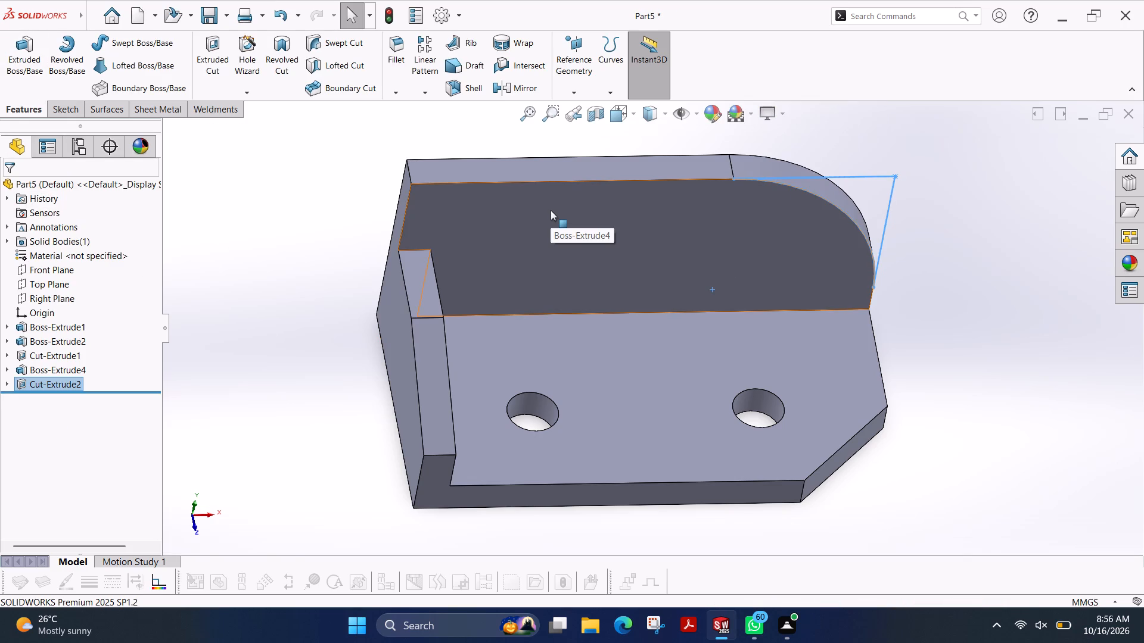
key(Escape)
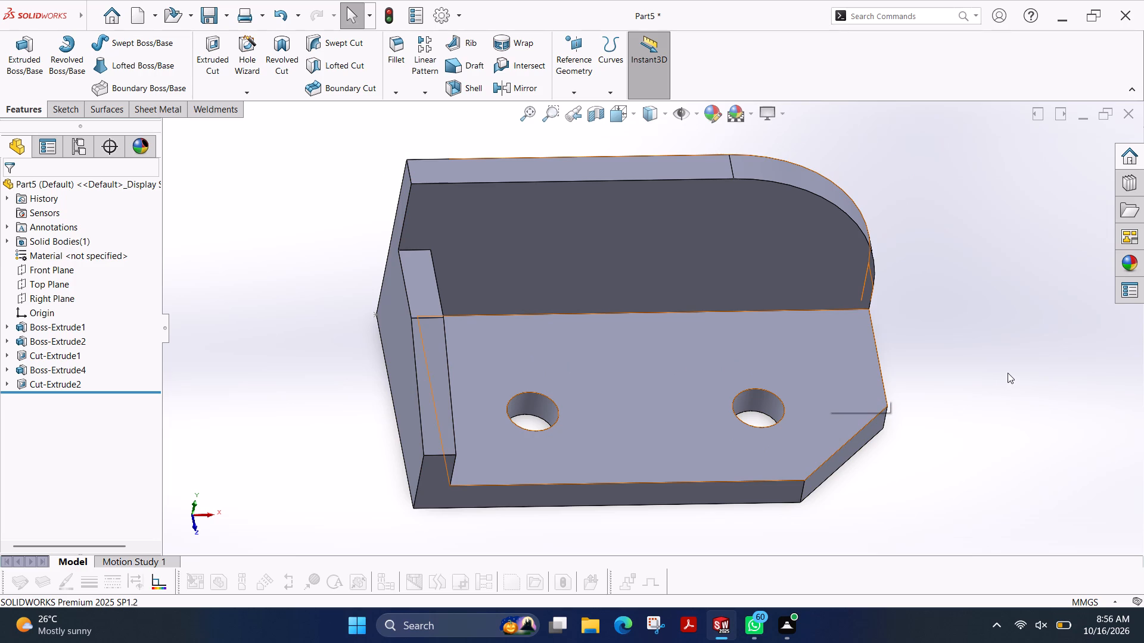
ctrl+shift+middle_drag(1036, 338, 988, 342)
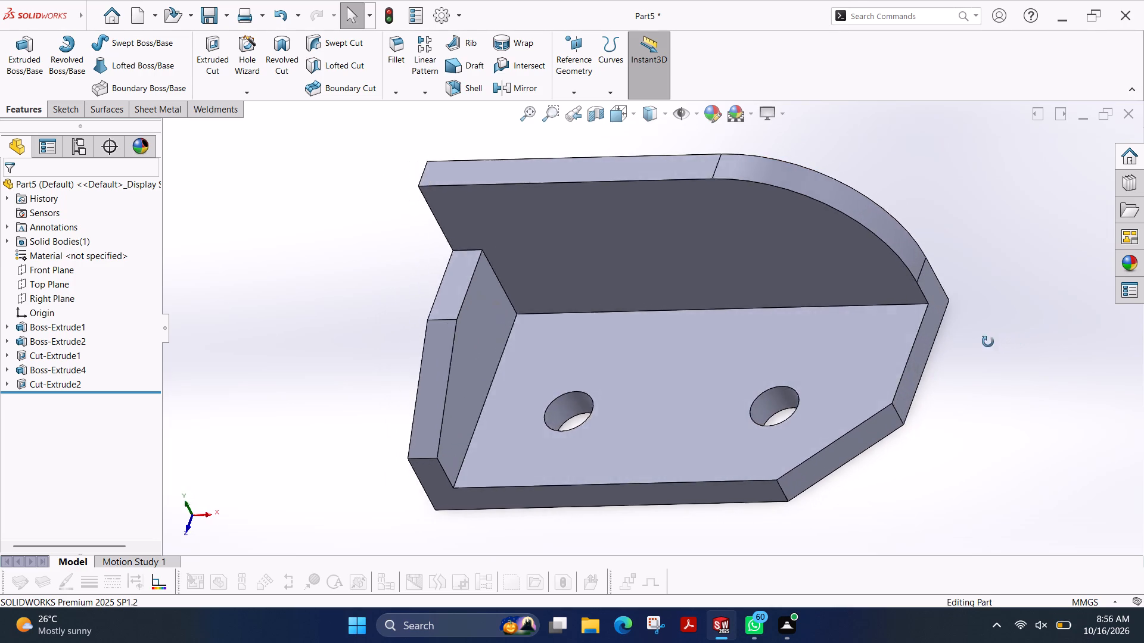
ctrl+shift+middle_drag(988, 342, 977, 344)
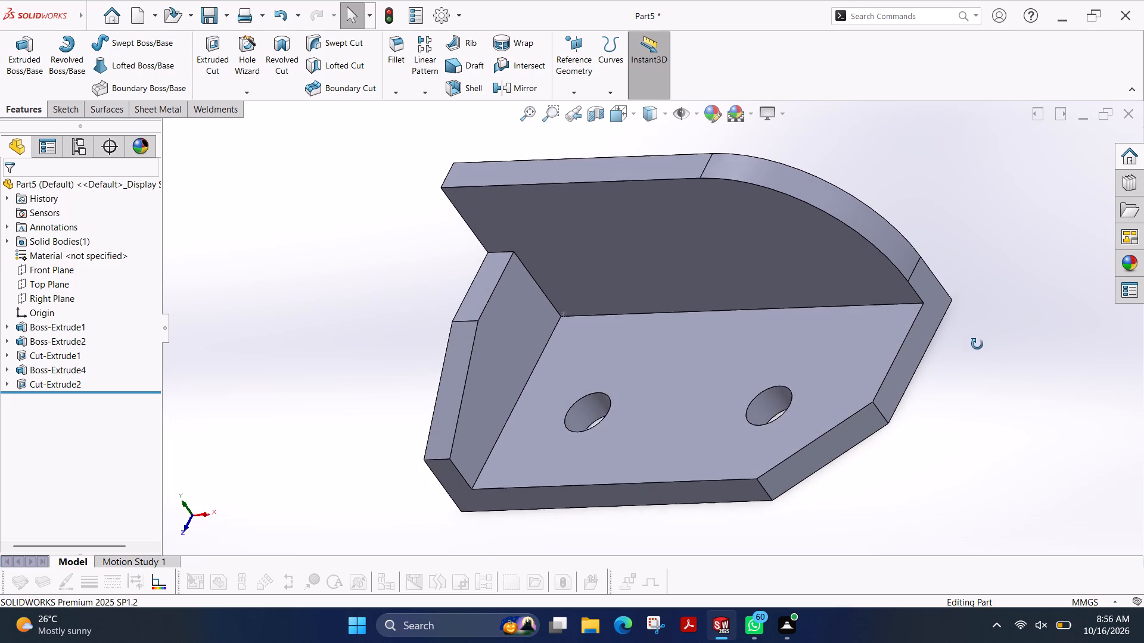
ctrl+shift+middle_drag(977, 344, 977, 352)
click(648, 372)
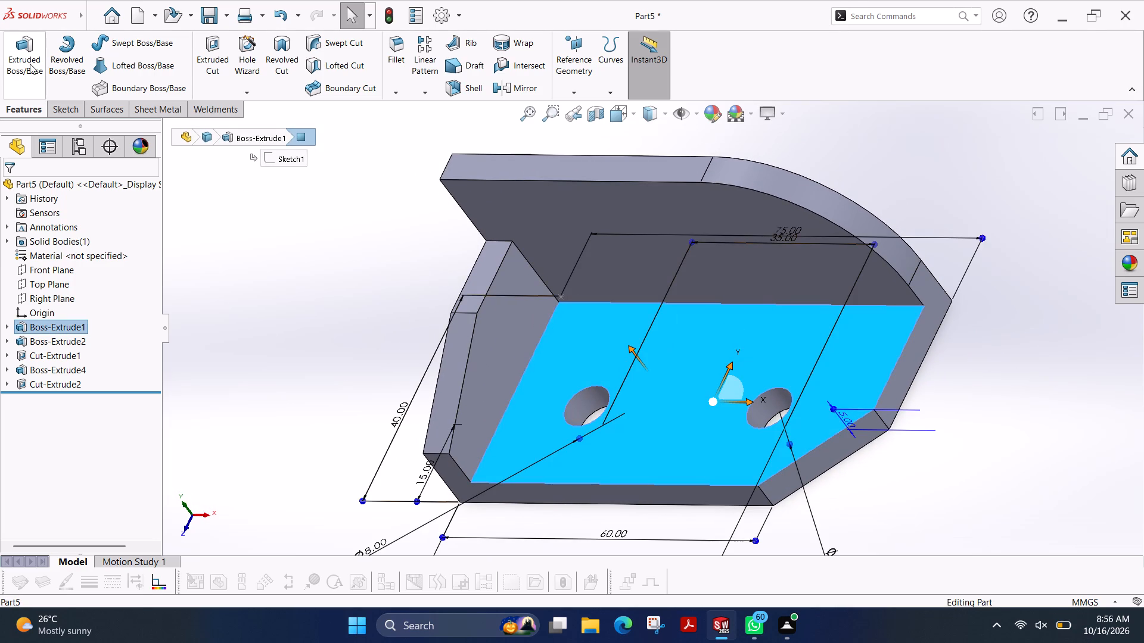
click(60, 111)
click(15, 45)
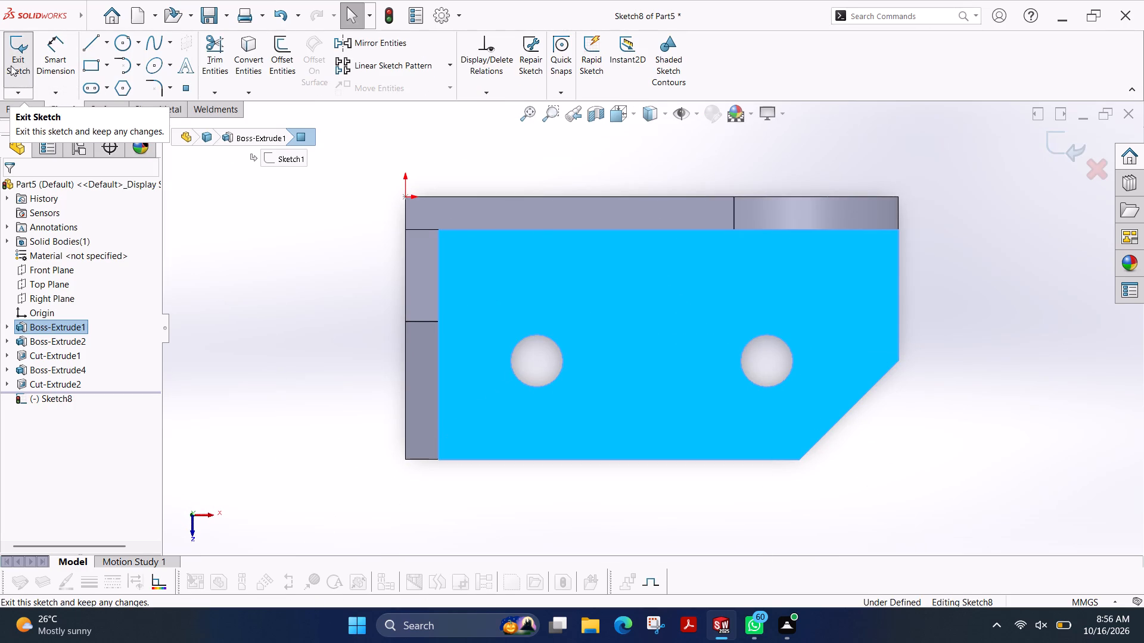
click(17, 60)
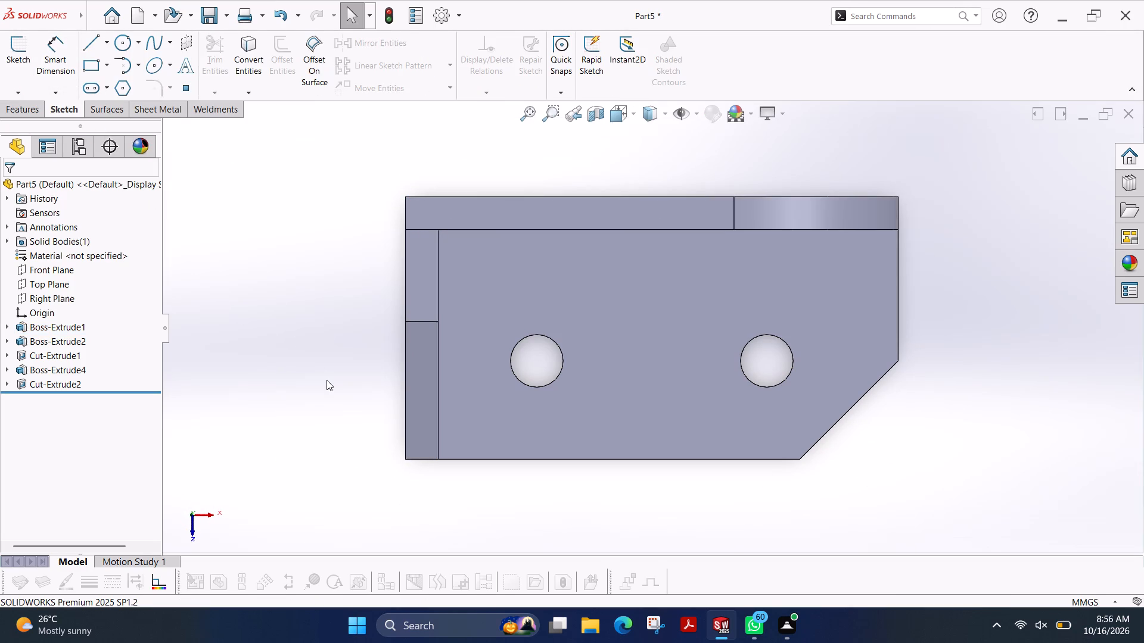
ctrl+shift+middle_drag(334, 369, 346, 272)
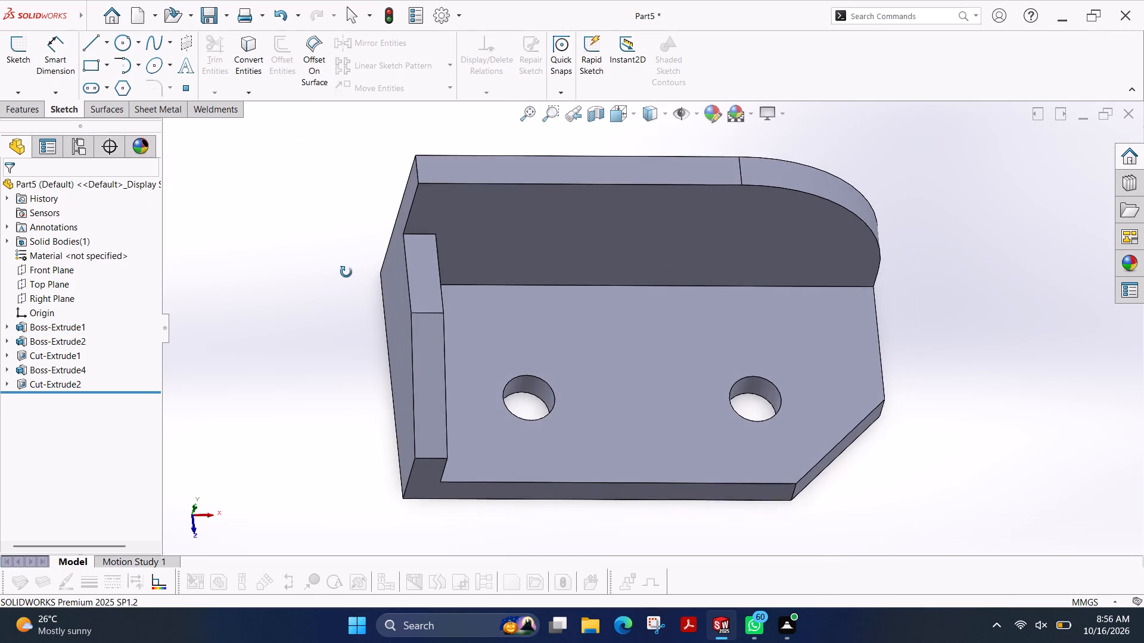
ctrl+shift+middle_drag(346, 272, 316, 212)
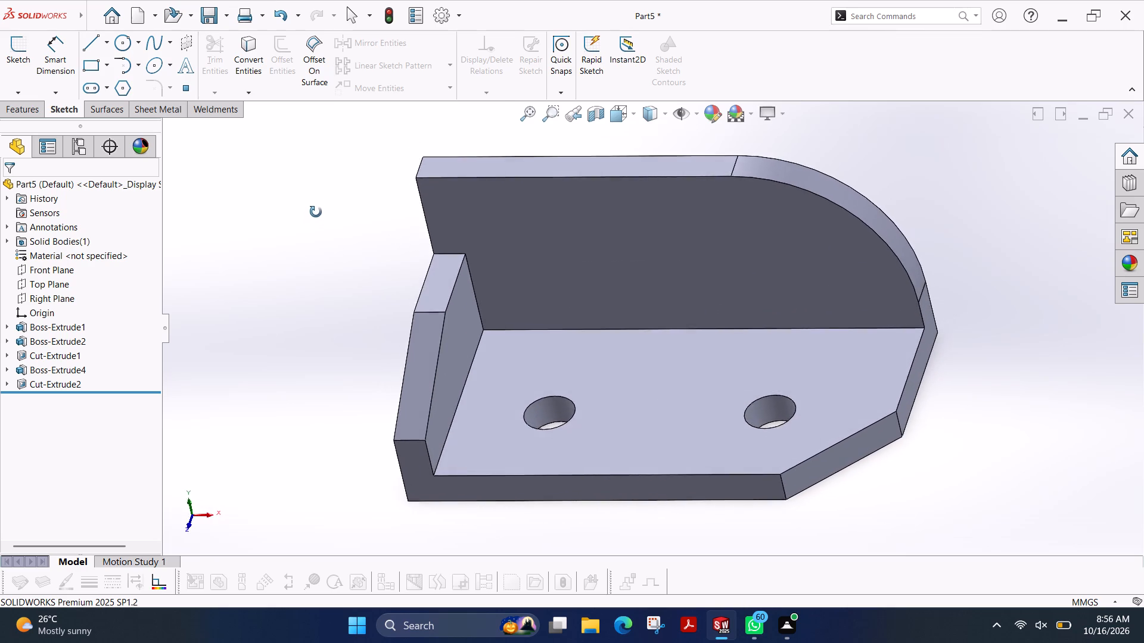
Save the finished bracket part under the file name fujiPart38.
ctrl+shift+middle_drag(316, 212, 326, 154)
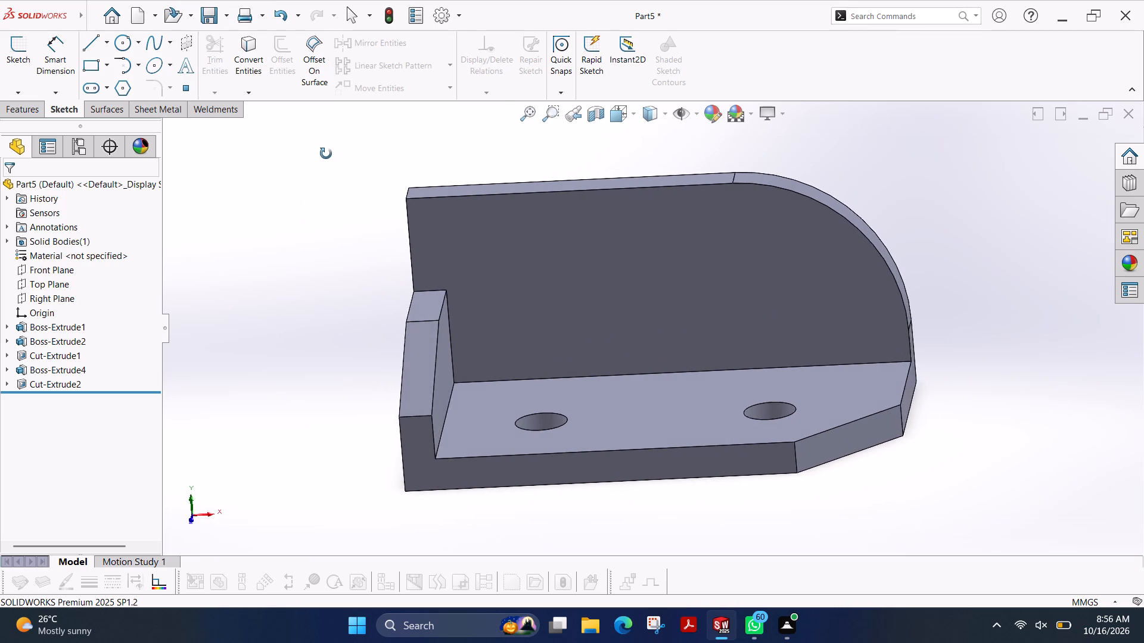
ctrl+shift+middle_drag(326, 154, 298, 148)
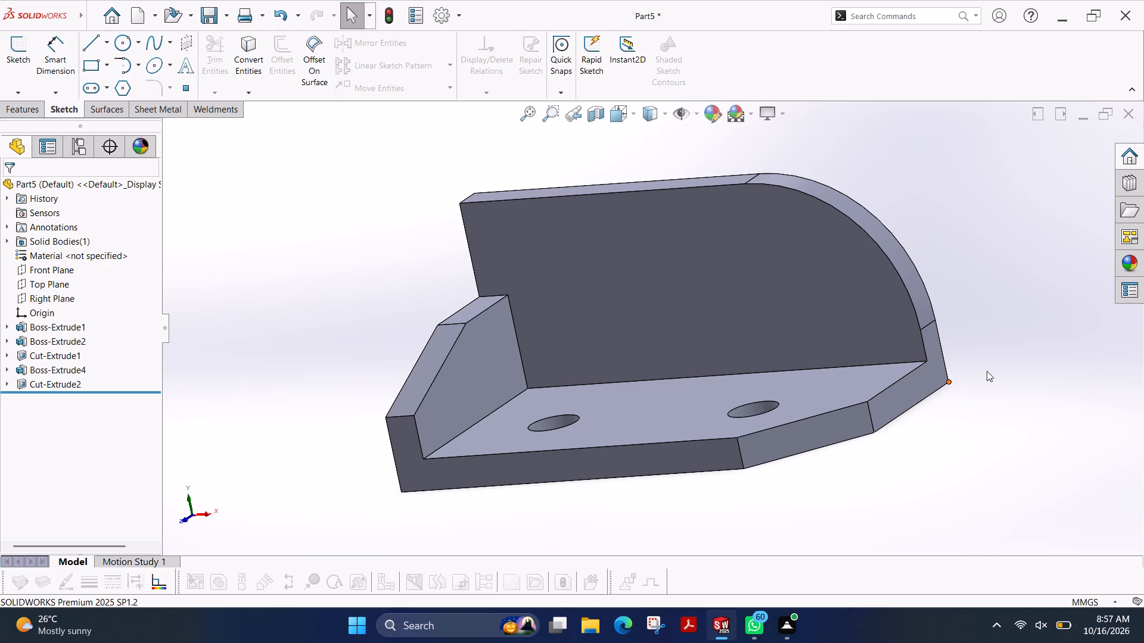
scroll(979, 327, down, 3)
scroll(979, 327, up, 3)
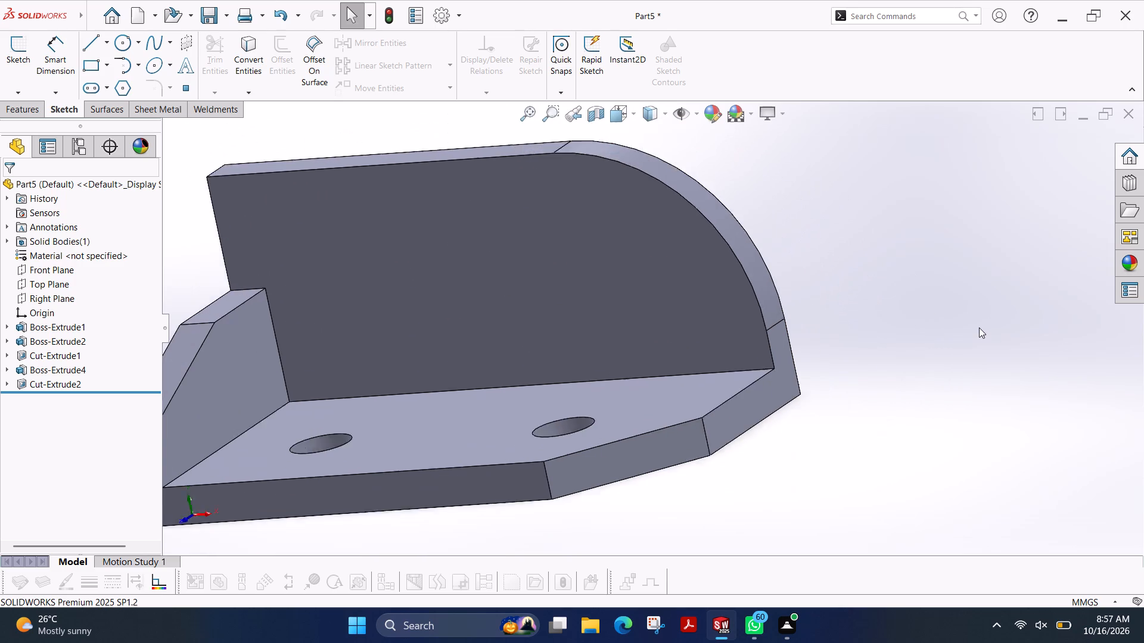
scroll(979, 327, up, 2)
scroll(667, 317, down, 1)
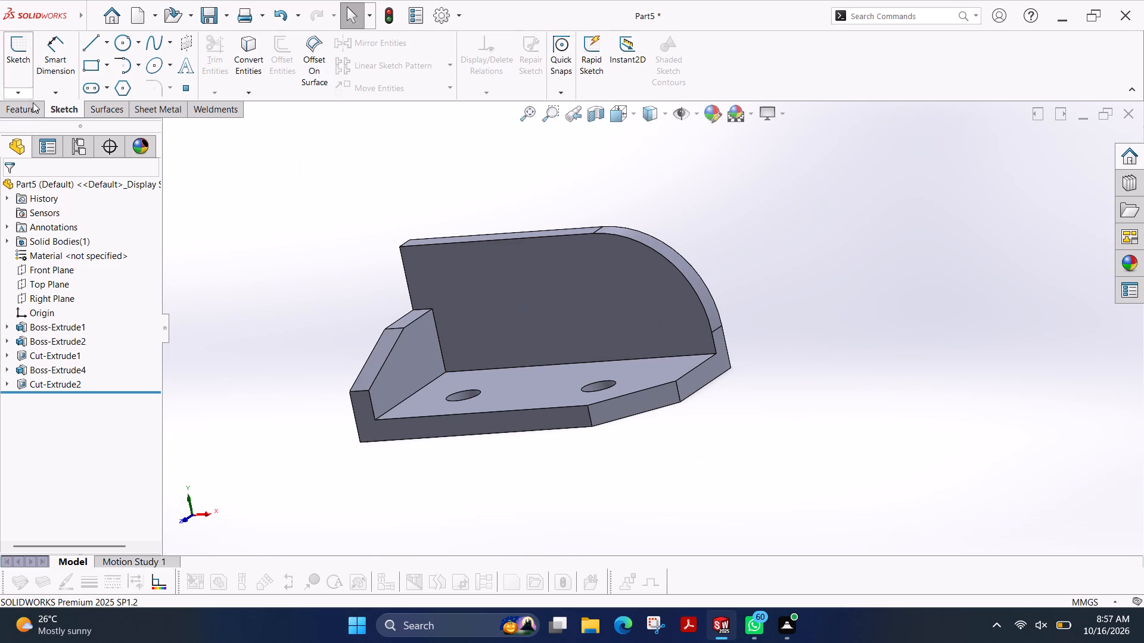
key(ctrl+s)
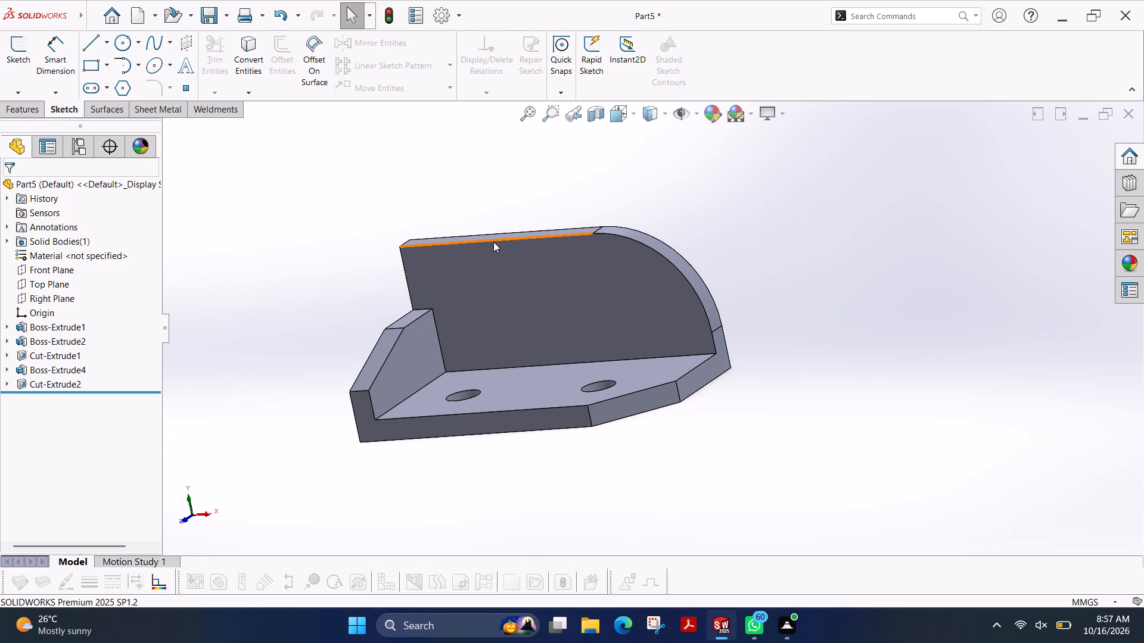
scroll(236, 146, down, 14)
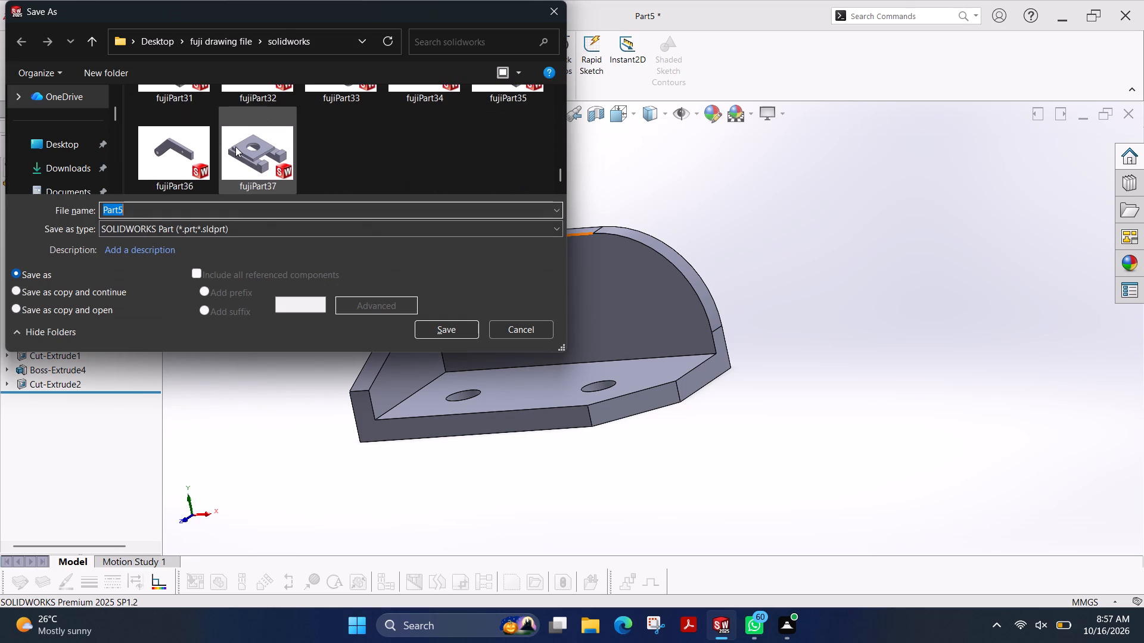
scroll(235, 146, down, 5)
key(Right)
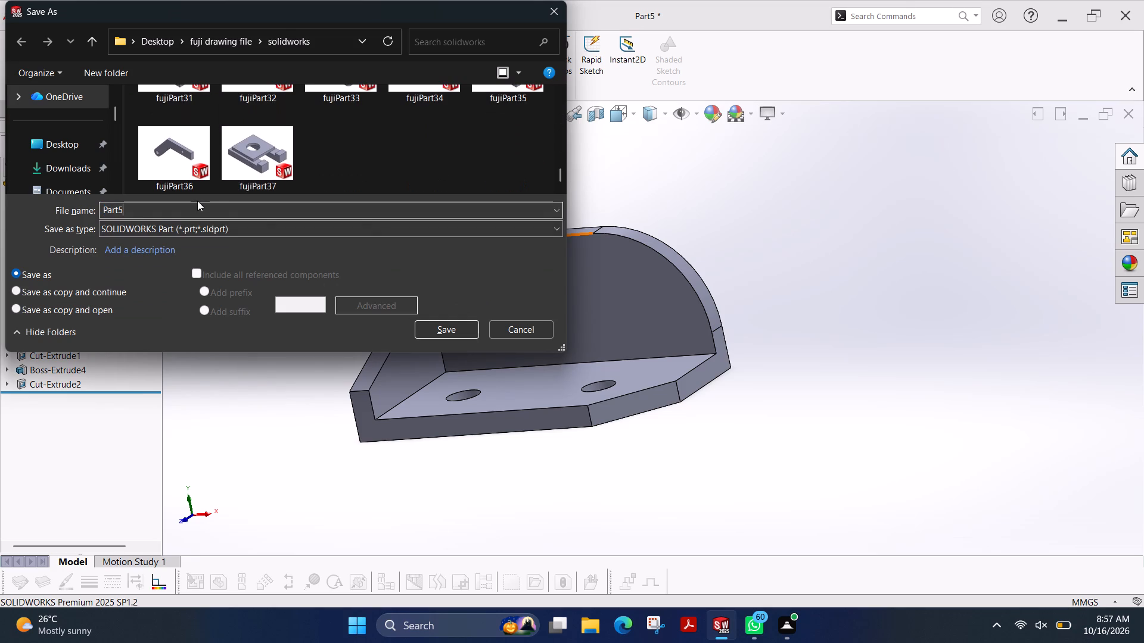
key(BackSpace)
text(38)
key(Left)
key(Left)
key(Left)
key(Left)
key(Left)
key(Left)
key(Left)
key(Left)
key(Left)
key(Left)
key(Left)
key(Left)
key(Left)
key(Left)
text(fuji)
click(461, 327)
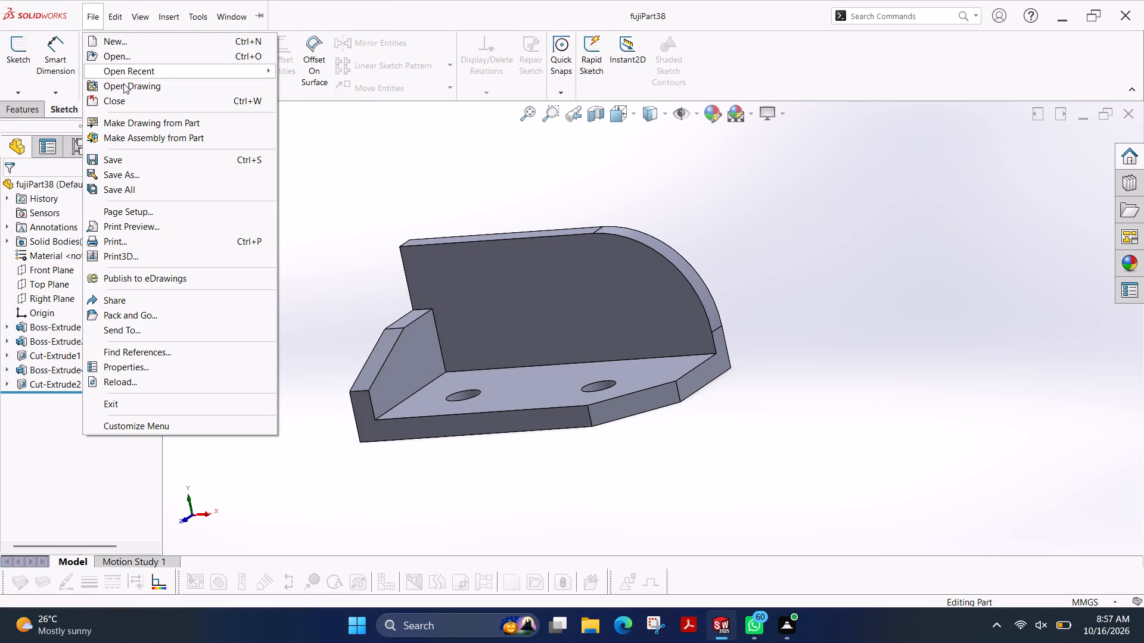
Create a drawing from the part on a standard A4 (ISO) sheet with the sheet format displayed.
click(147, 124)
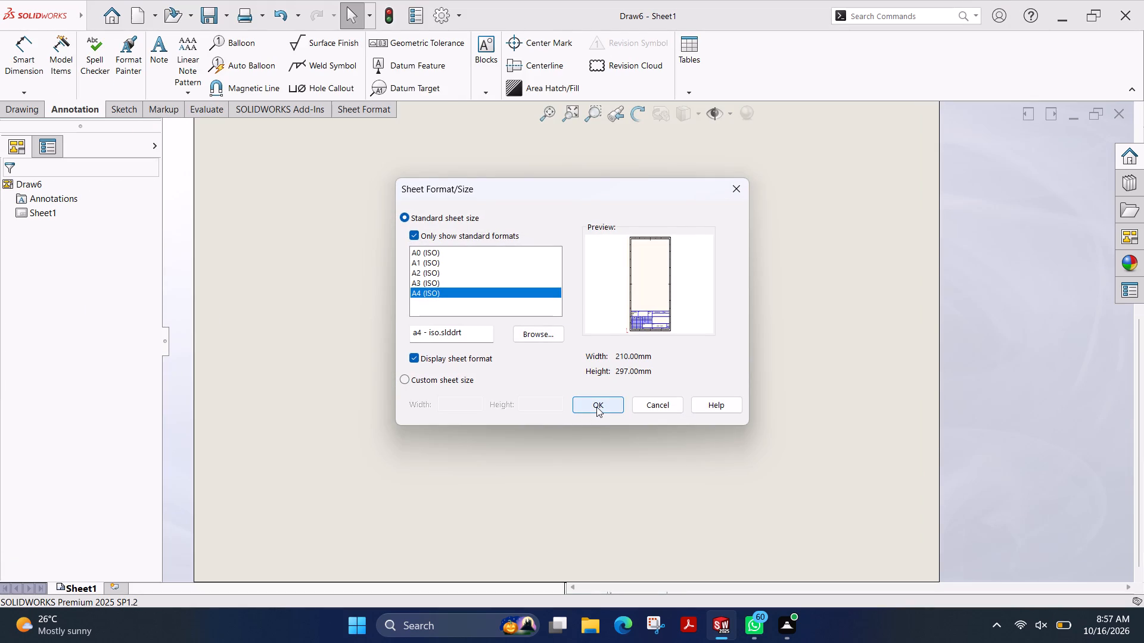
click(596, 407)
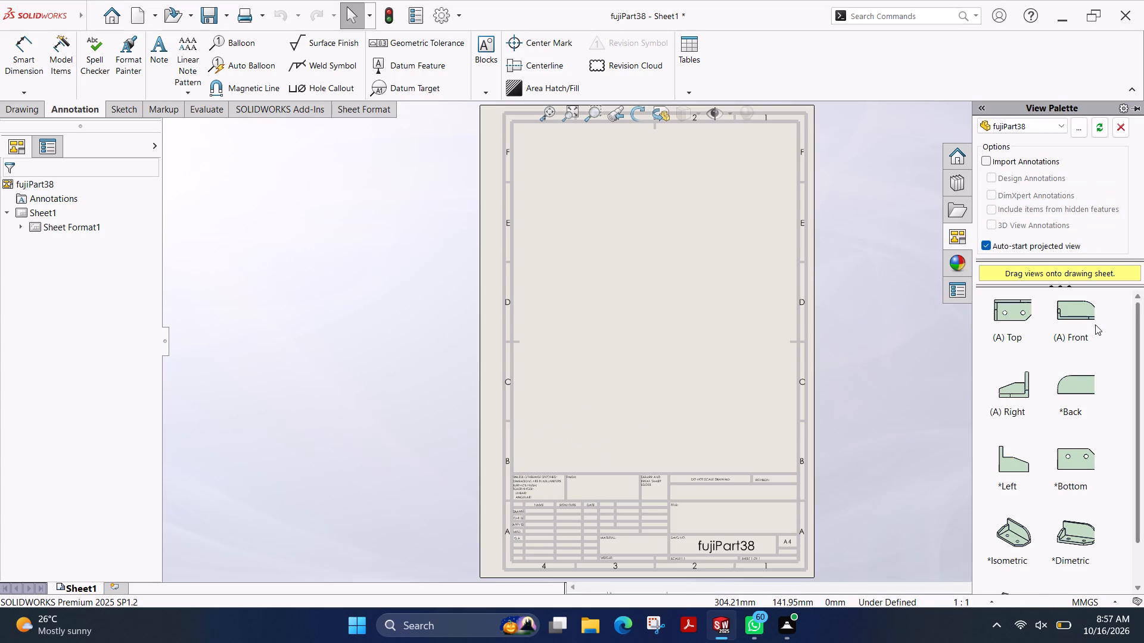
Place the Top view in the upper-left area of the sheet and project the front view directly below it.
drag(1012, 308, 669, 233)
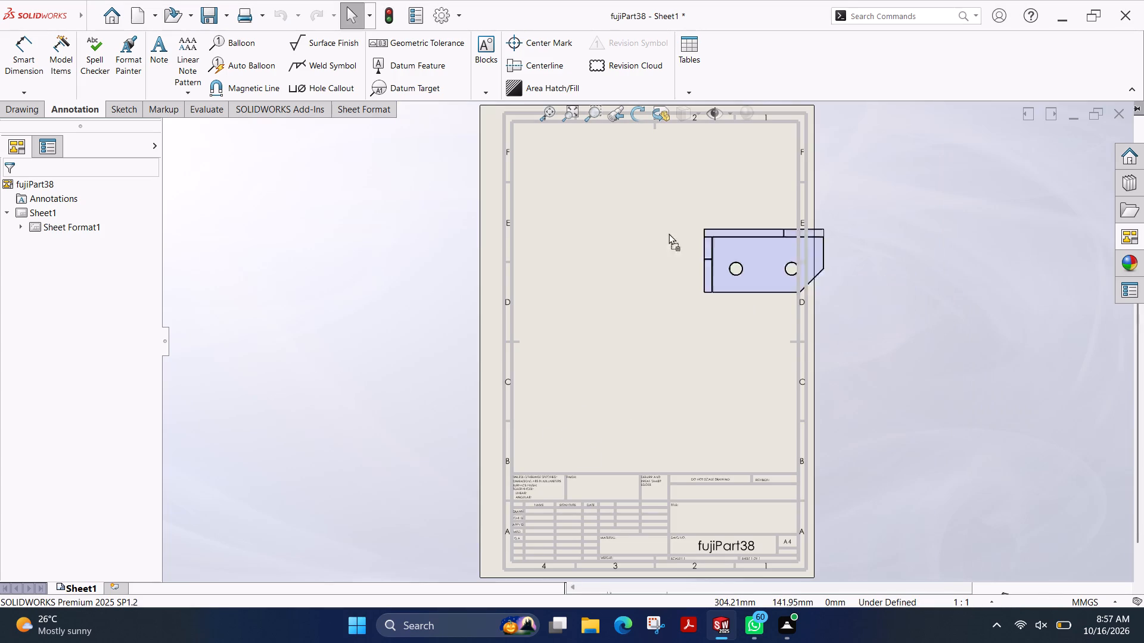
drag(669, 233, 589, 182)
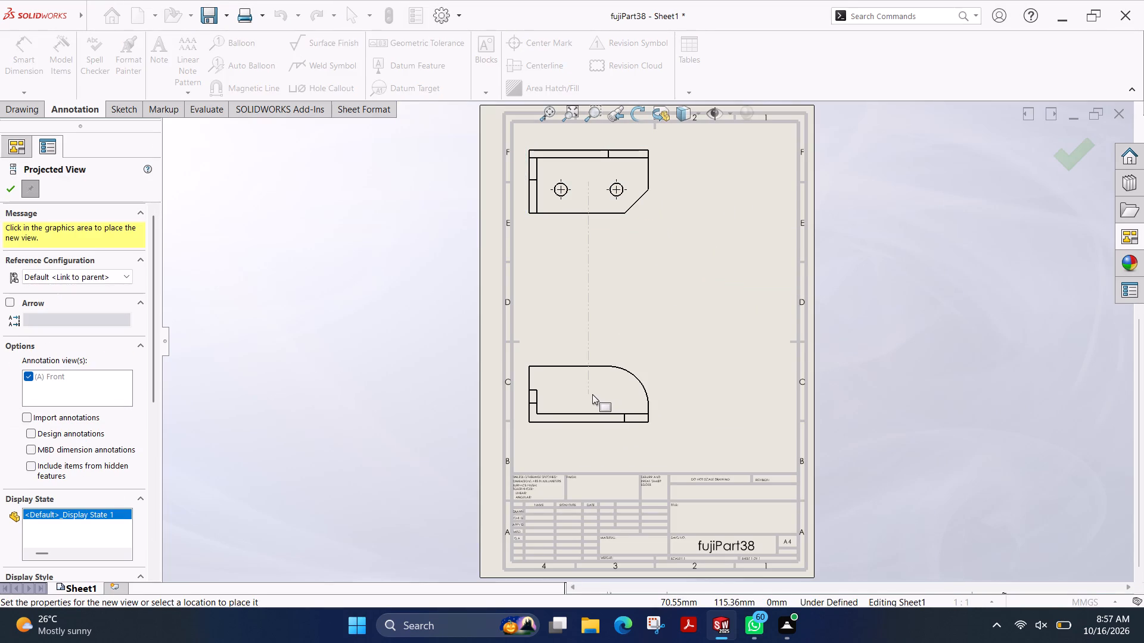
click(592, 394)
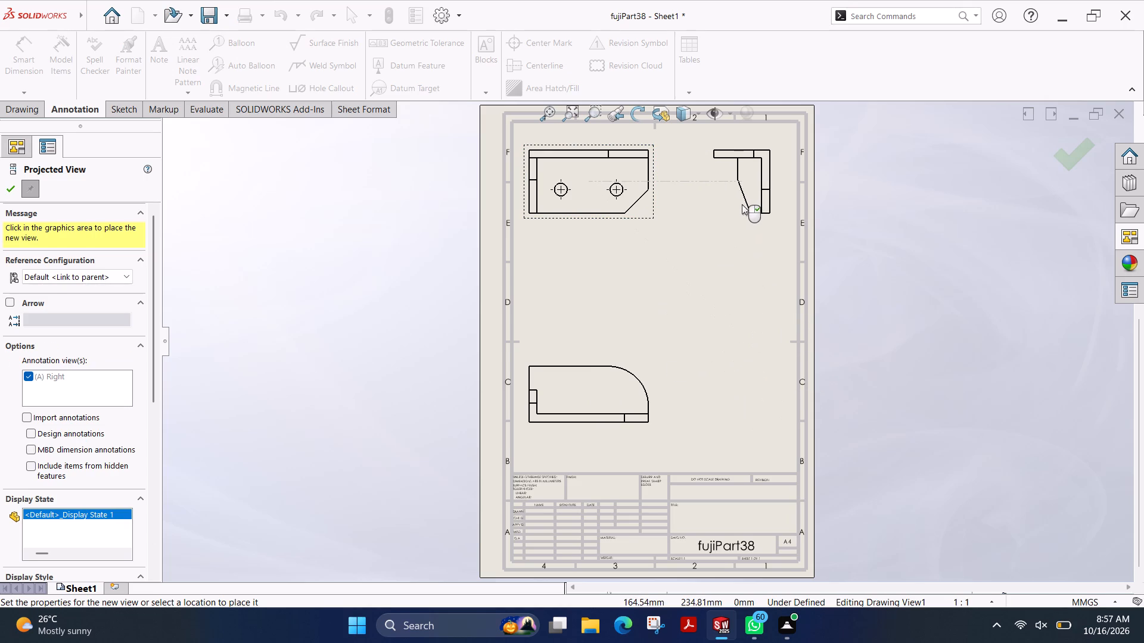
key(Escape)
Add the model's Current pictorial view to the right half of the sheet, between the top and front views.
click(1130, 234)
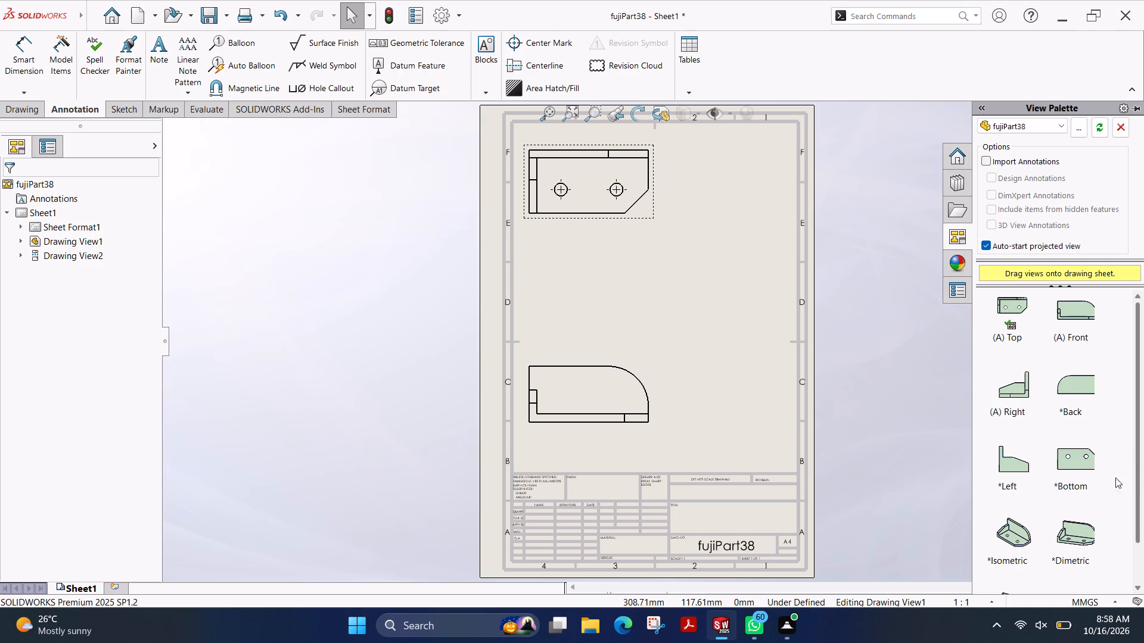
scroll(1082, 472, down, 6)
scroll(1101, 569, down, 4)
drag(1077, 554, 1044, 528)
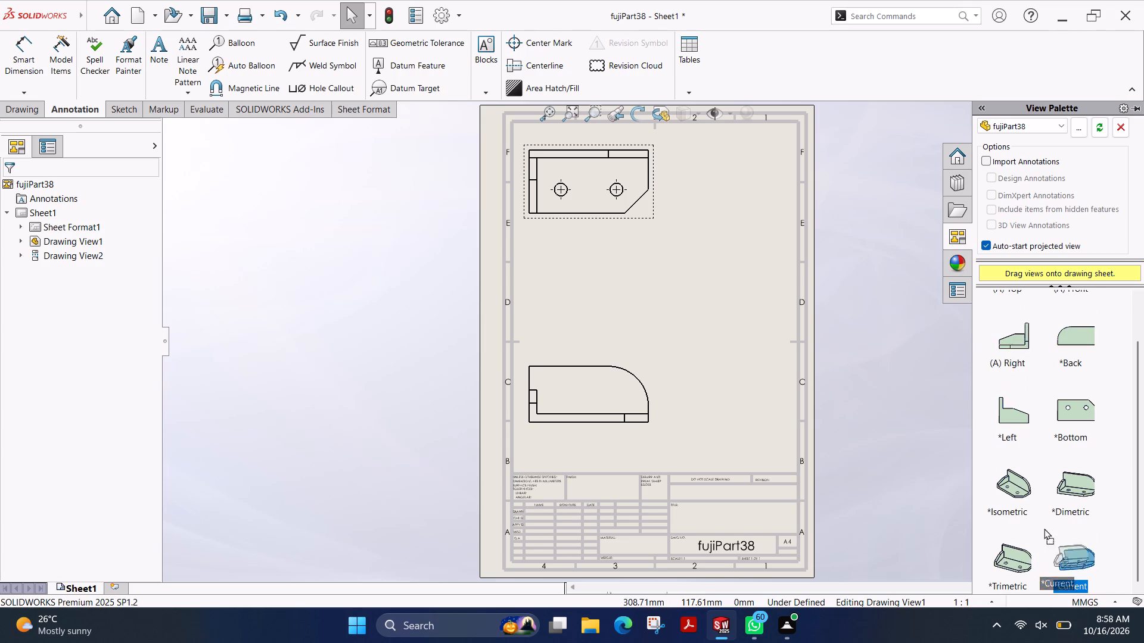
drag(1044, 528, 698, 269)
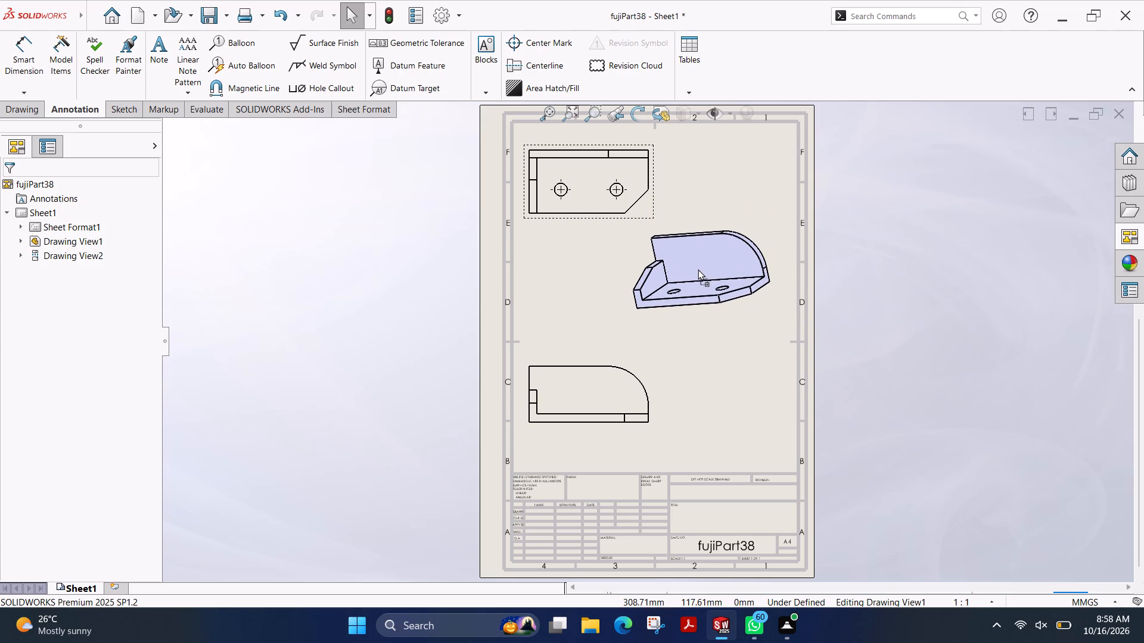
drag(698, 269, 698, 272)
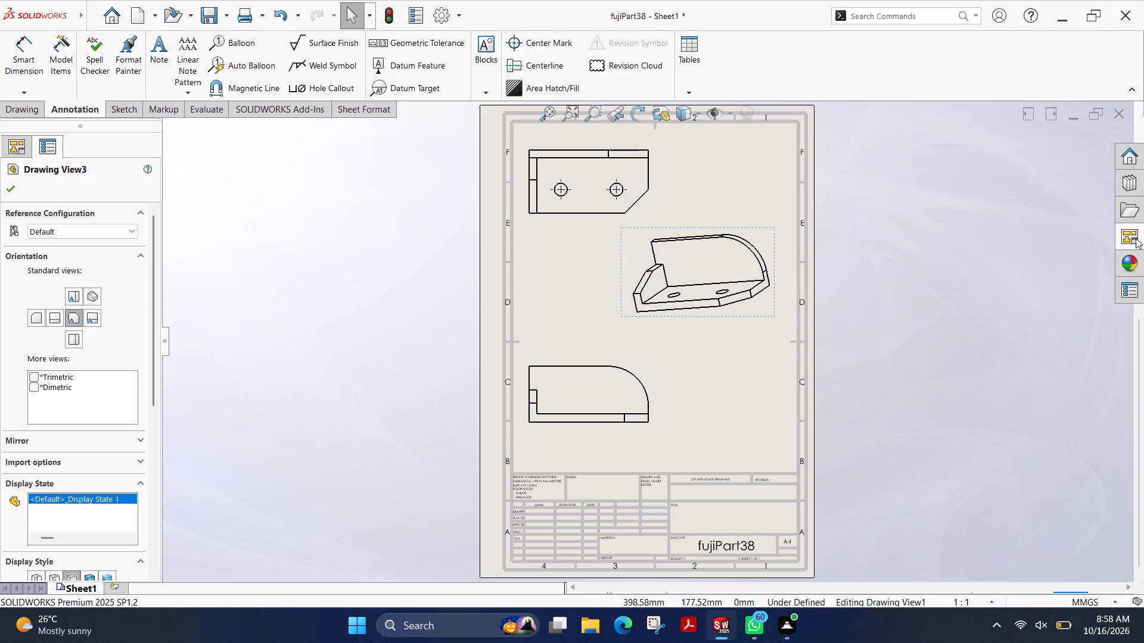
Add the Right view beside the front view, aligned with it, without placing any further projected view.
click(1131, 235)
scroll(1059, 377, down, 3)
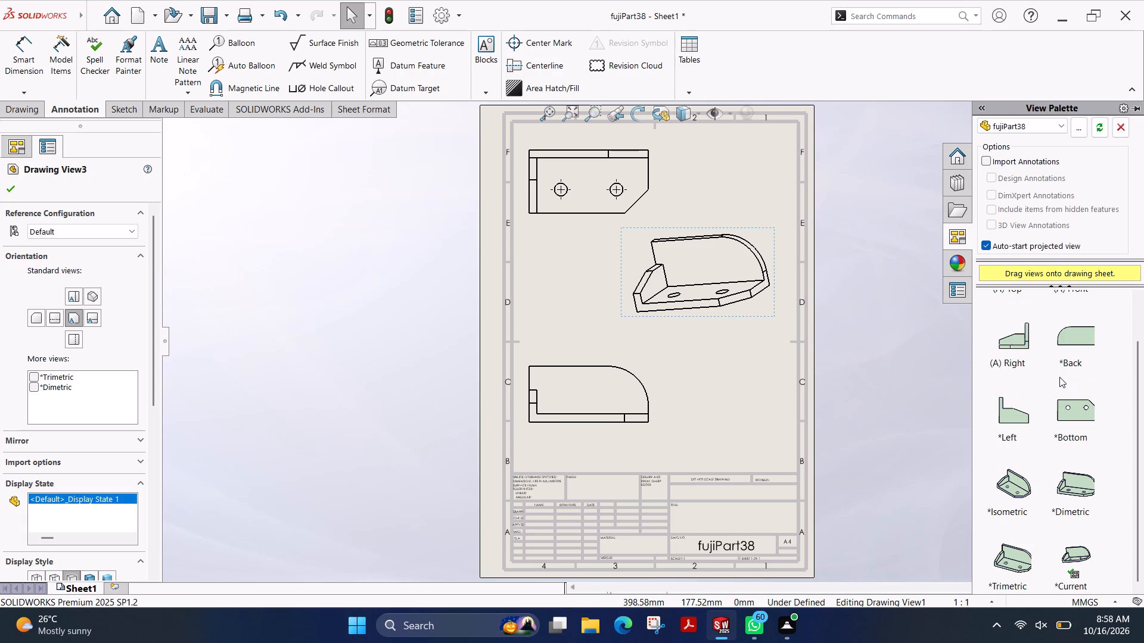
scroll(1059, 377, down, 1)
drag(1018, 336, 725, 427)
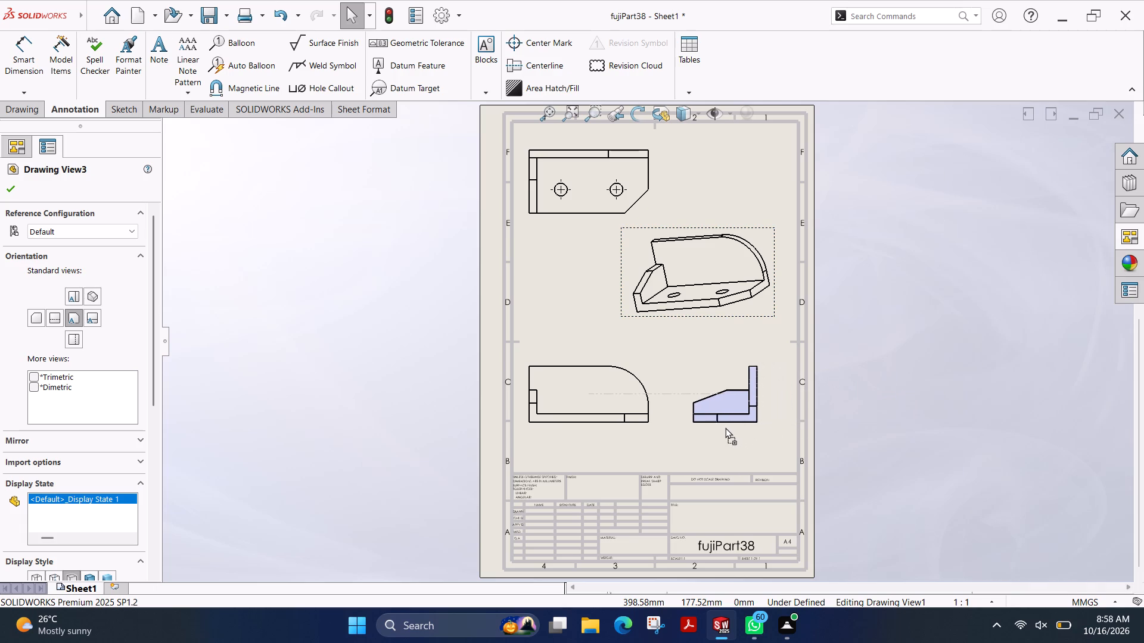
drag(725, 427, 724, 427)
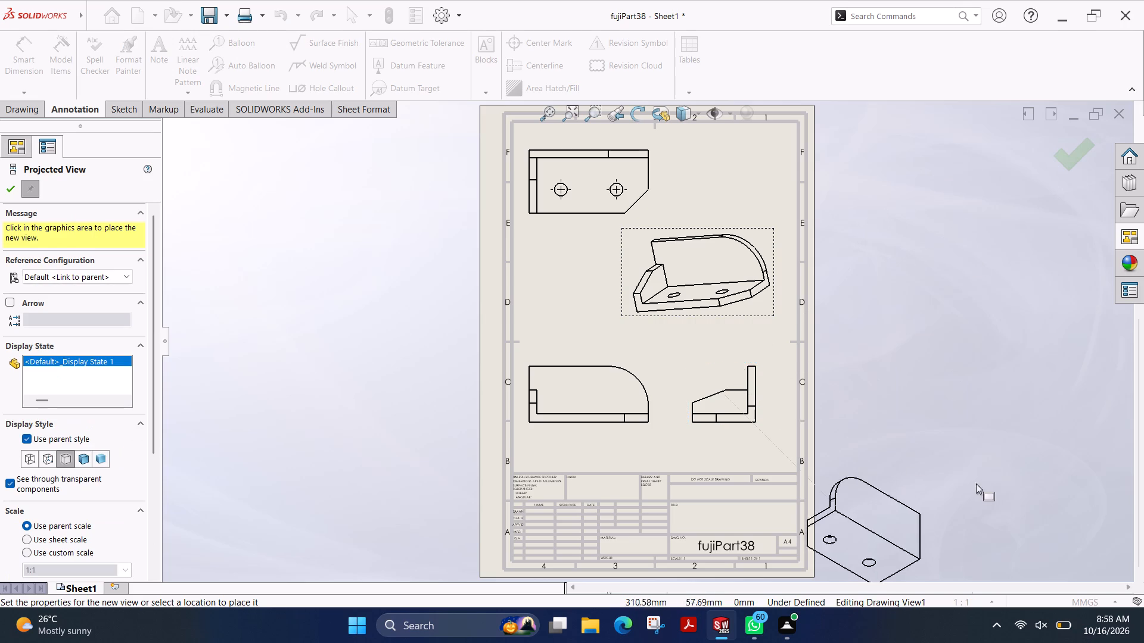
key(Escape)
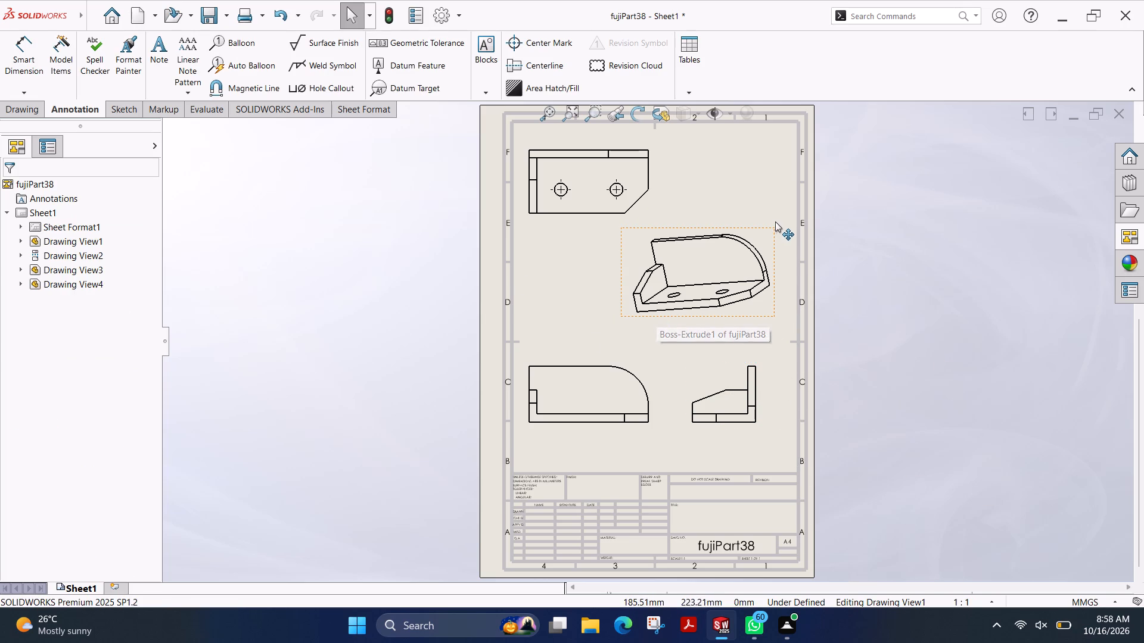
Shift the pictorial and right views toward the sheet's right border, and lower the pictorial view away from the top view.
drag(775, 229, 787, 227)
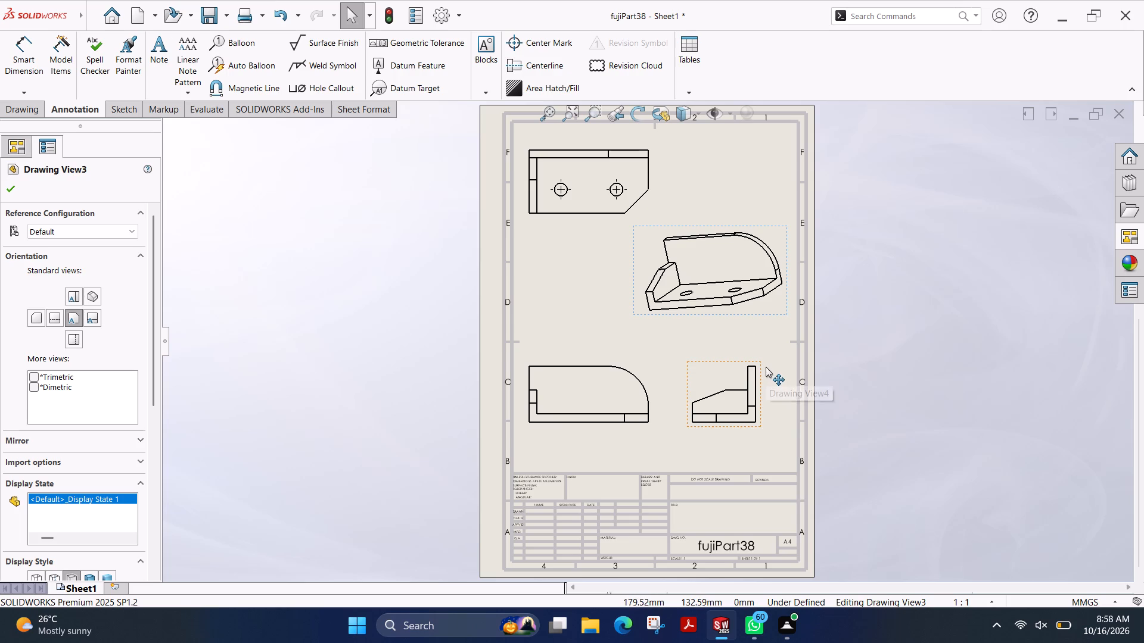
drag(761, 362, 782, 361)
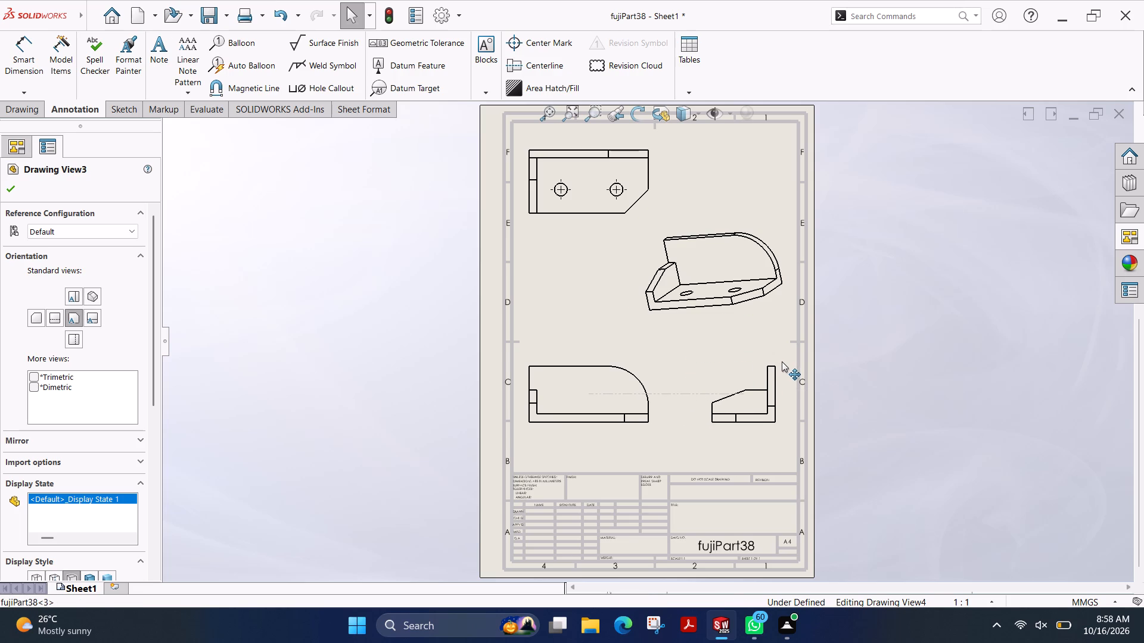
drag(782, 361, 784, 360)
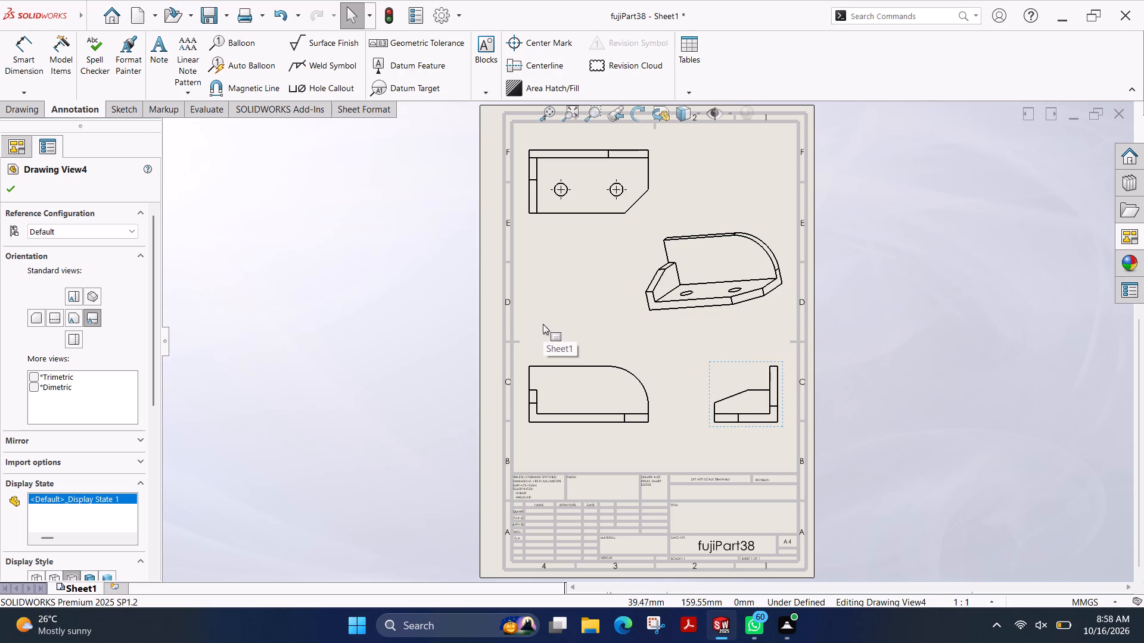
drag(779, 226, 786, 224)
scroll(850, 265, down, 1)
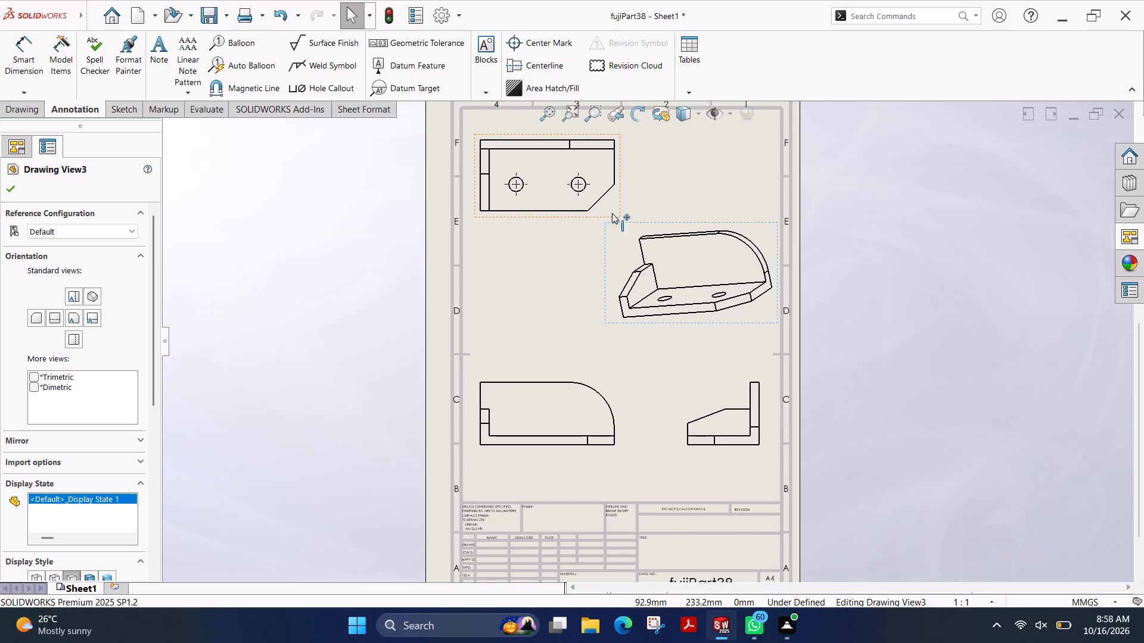
scroll(638, 199, up, 1)
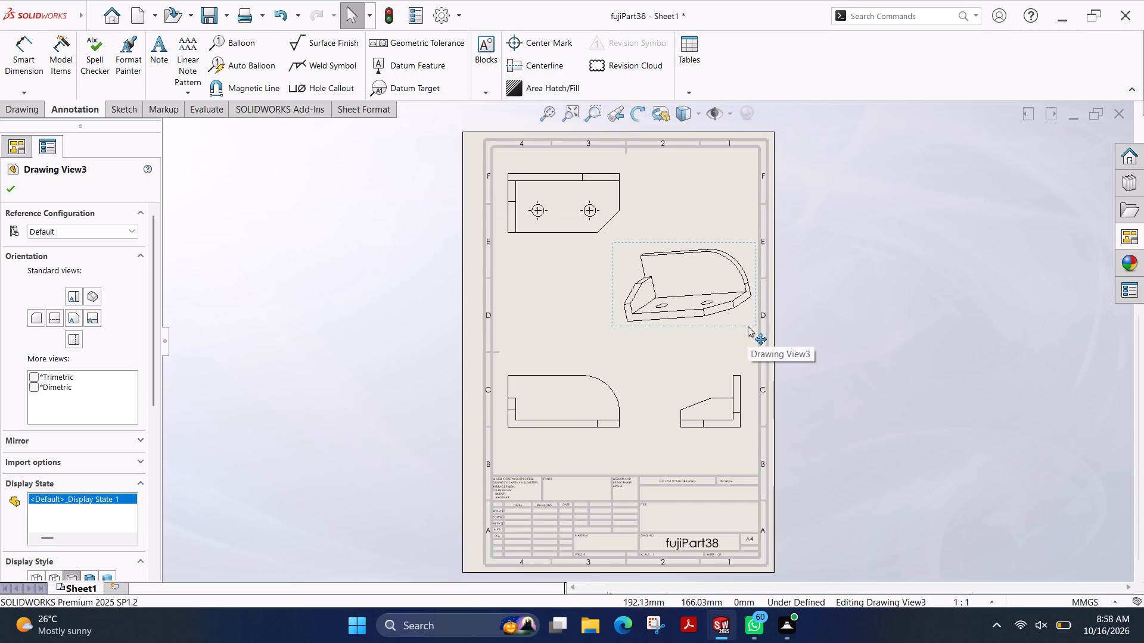
drag(748, 326, 749, 351)
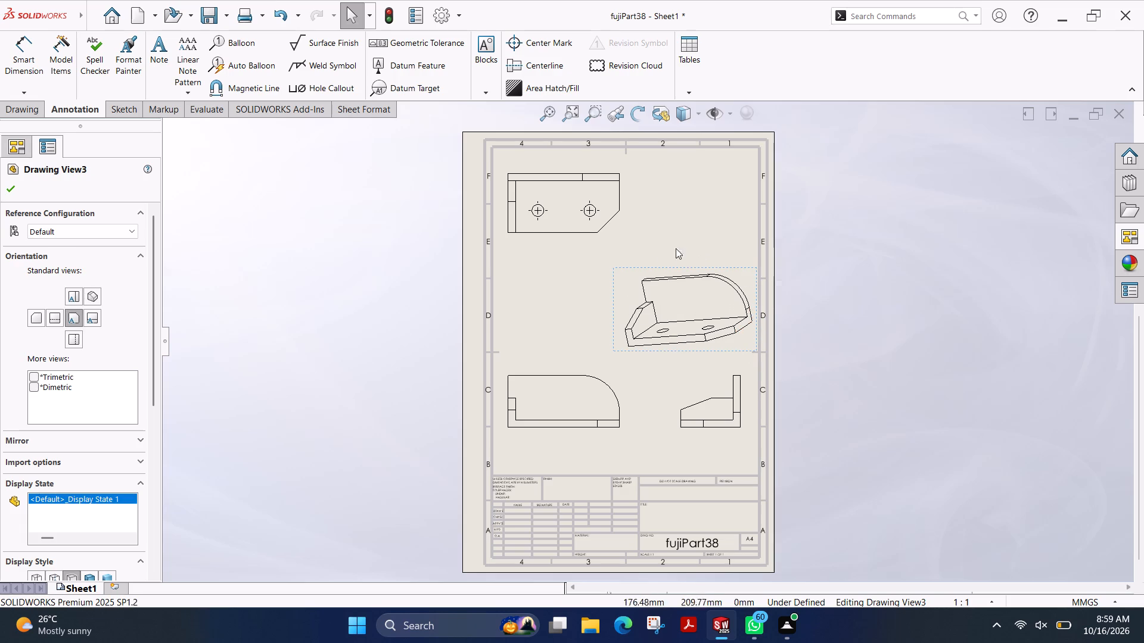
Dimension the centre-to-centre spacing of the two holes in the top view, placing the dimension above the view.
scroll(629, 239, up, 2)
scroll(629, 239, down, 5)
scroll(630, 289, down, 2)
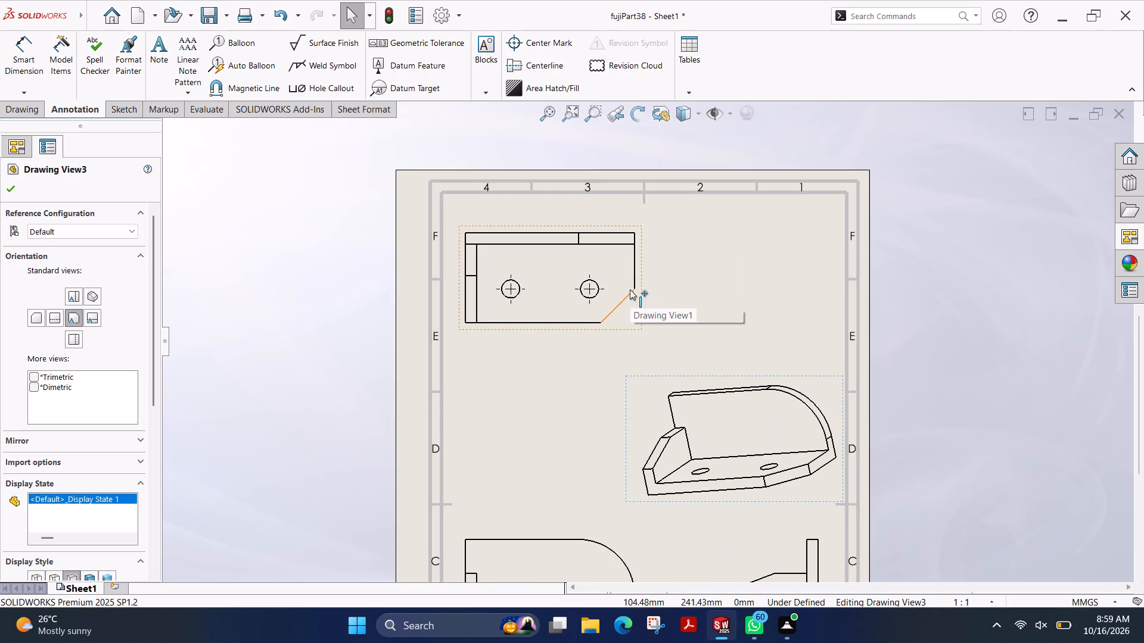
scroll(622, 337, down, 3)
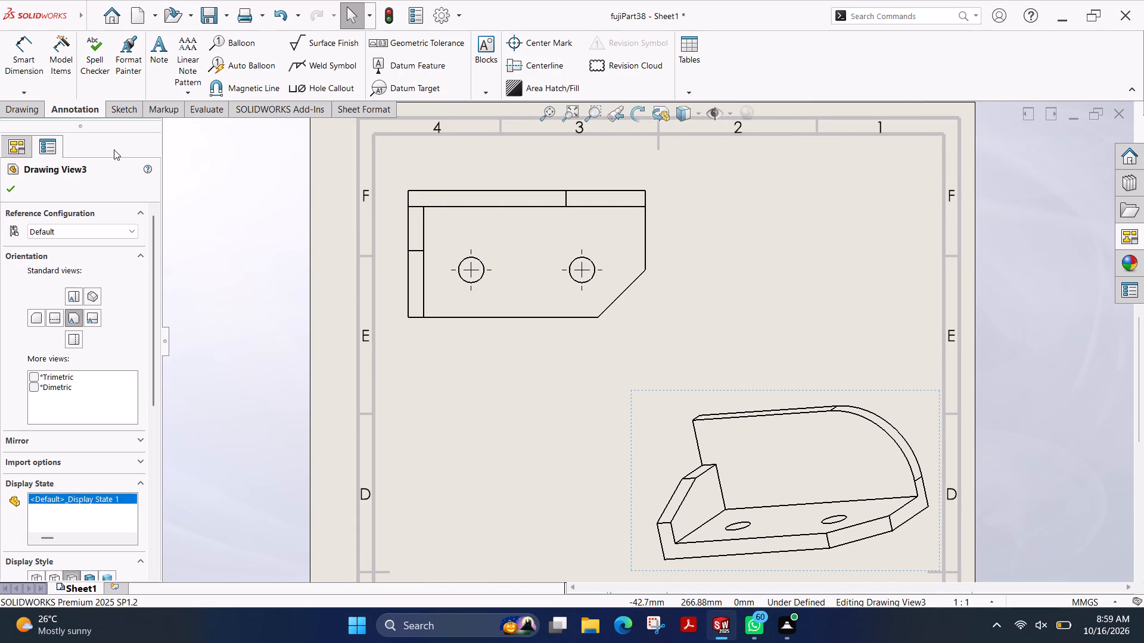
click(25, 61)
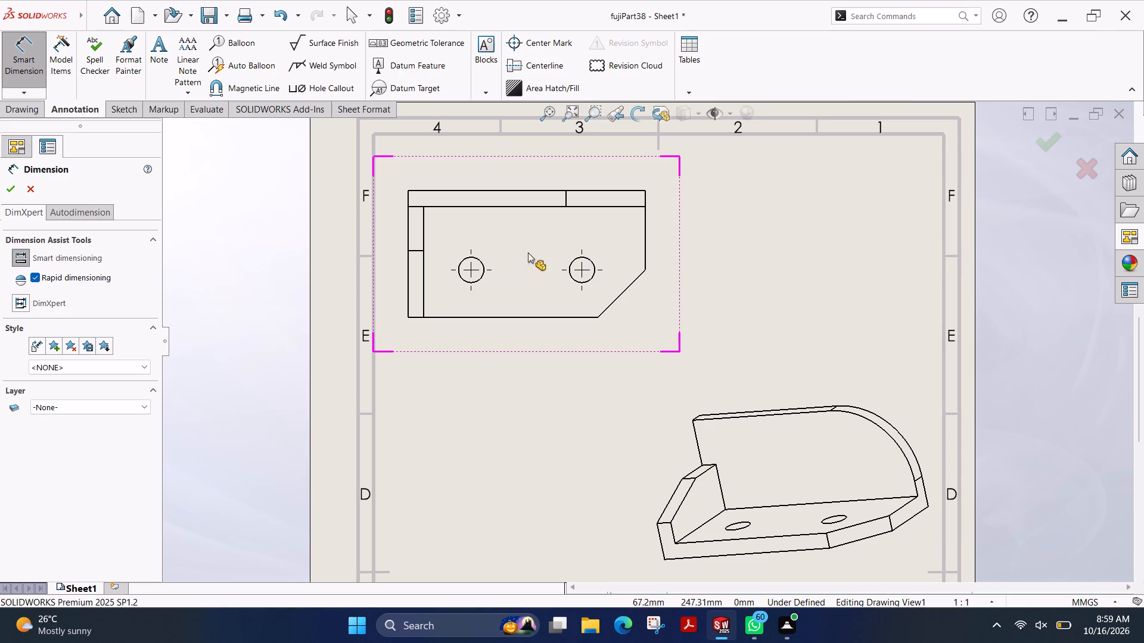
scroll(560, 226, up, 1)
scroll(560, 226, down, 1)
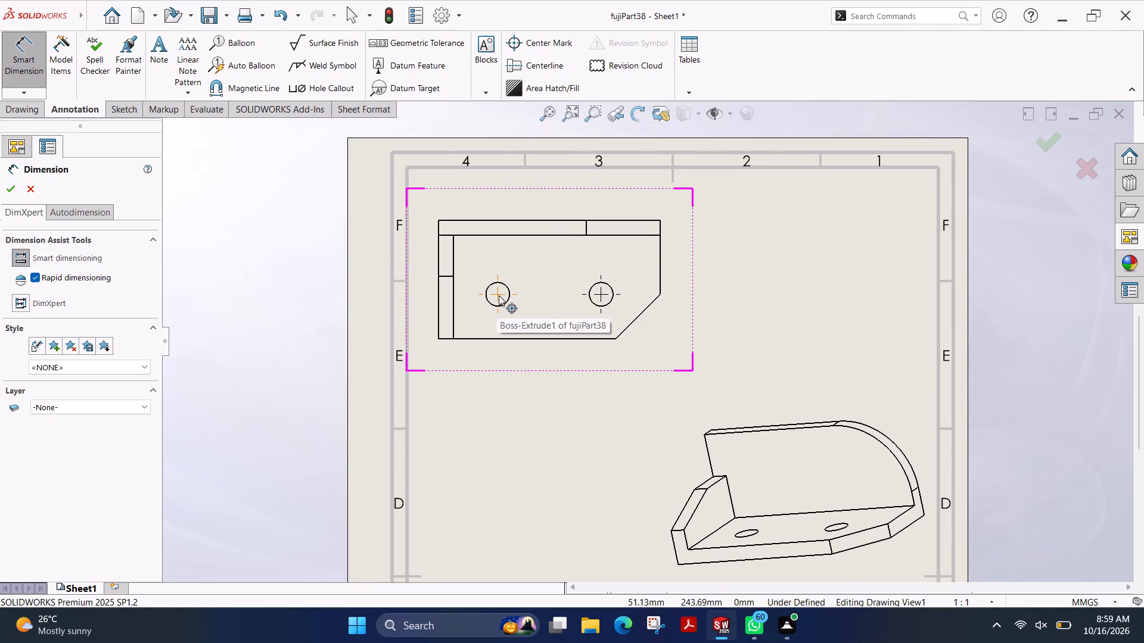
click(499, 295)
click(601, 295)
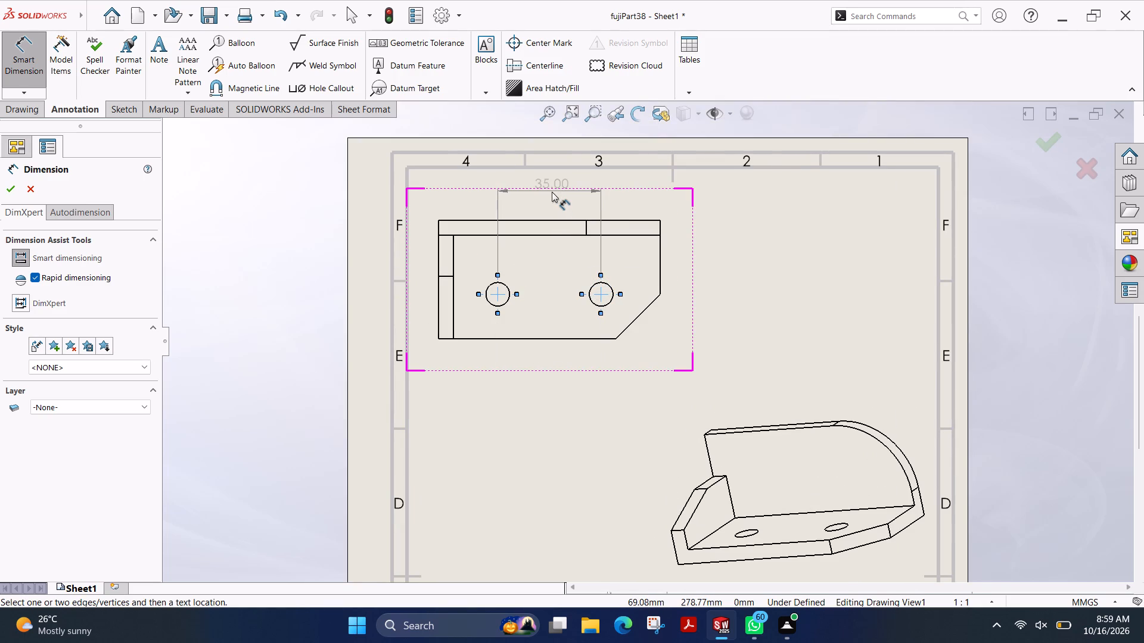
click(551, 199)
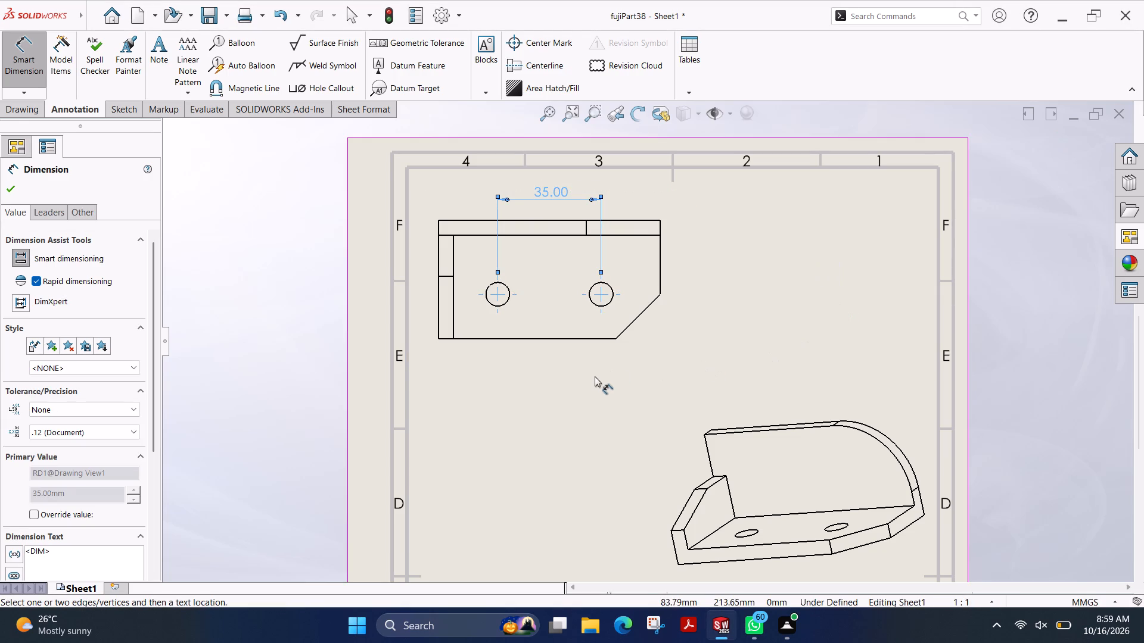
Dimension the top view's straight right edge above the angled corner, and the diameter of the hole nearest that corner.
click(661, 263)
click(689, 264)
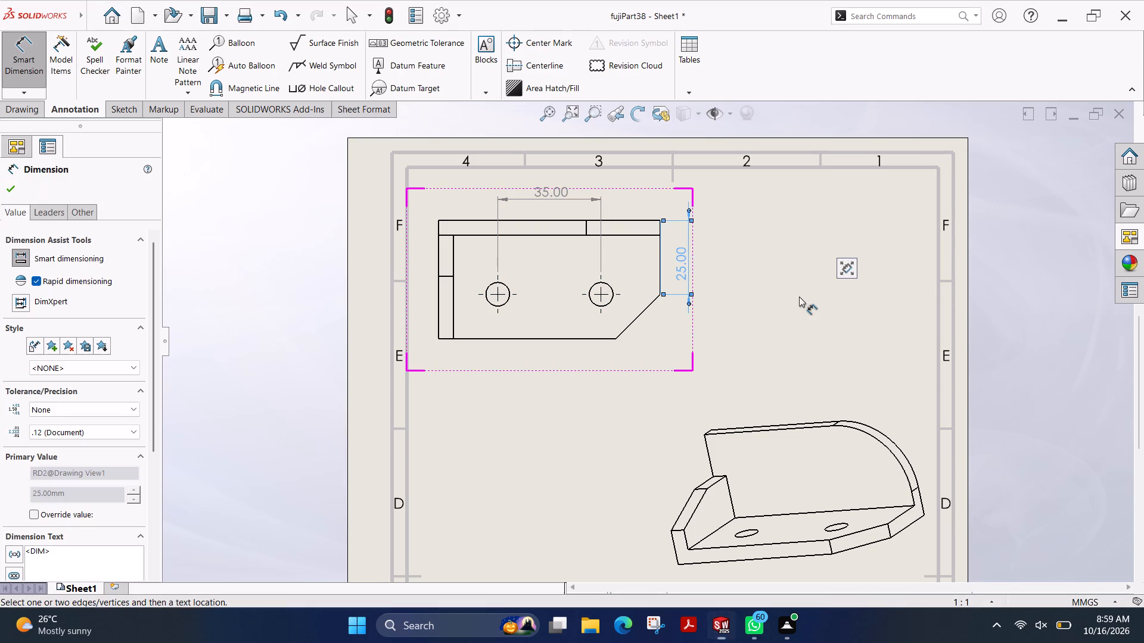
click(611, 301)
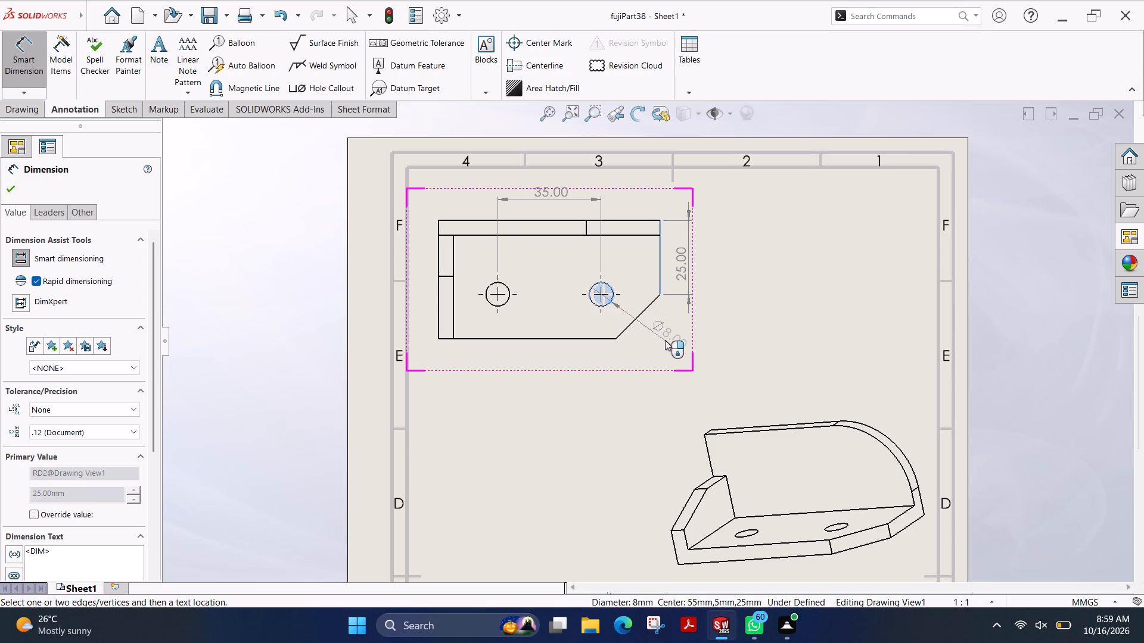
click(671, 341)
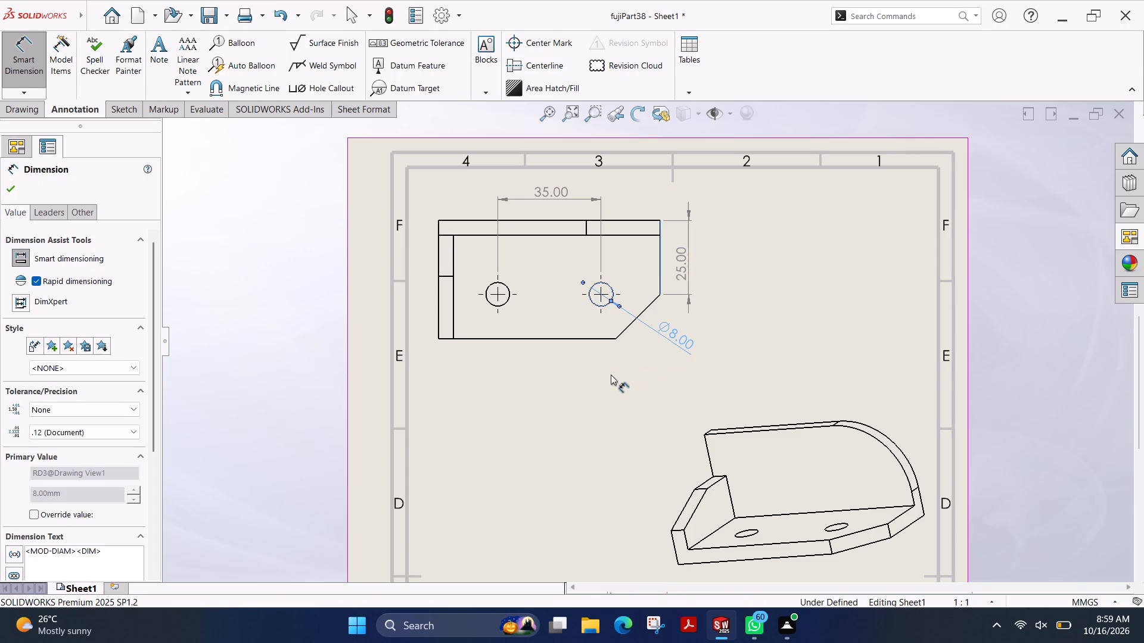
Dimension the length of the top view's straight bottom edge up to the angled corner, placed well below the view.
click(520, 339)
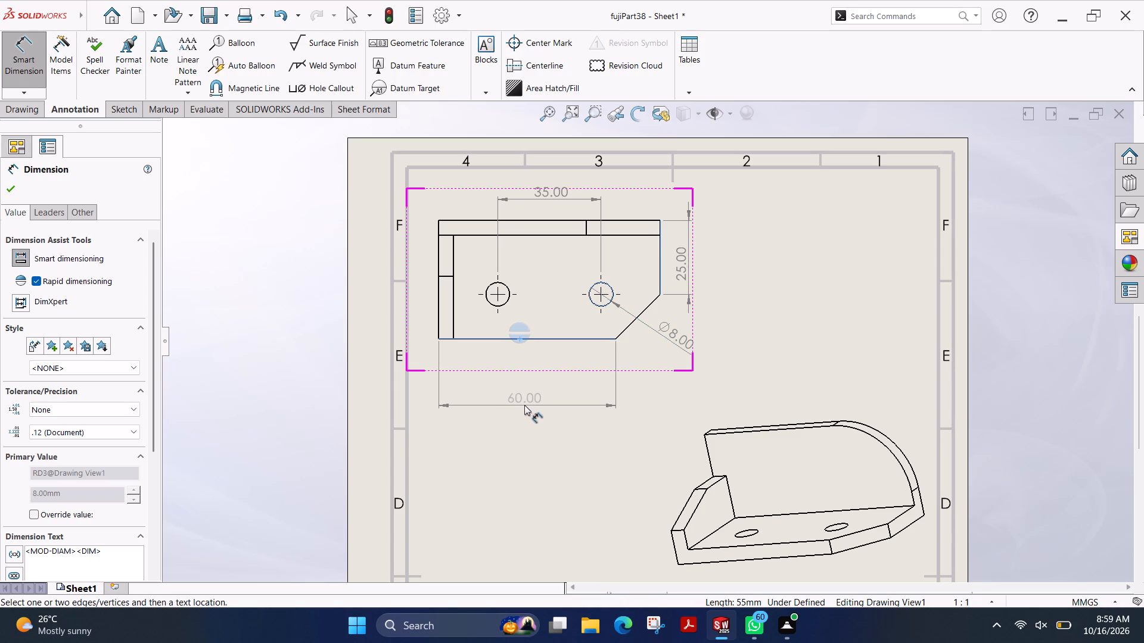
click(524, 405)
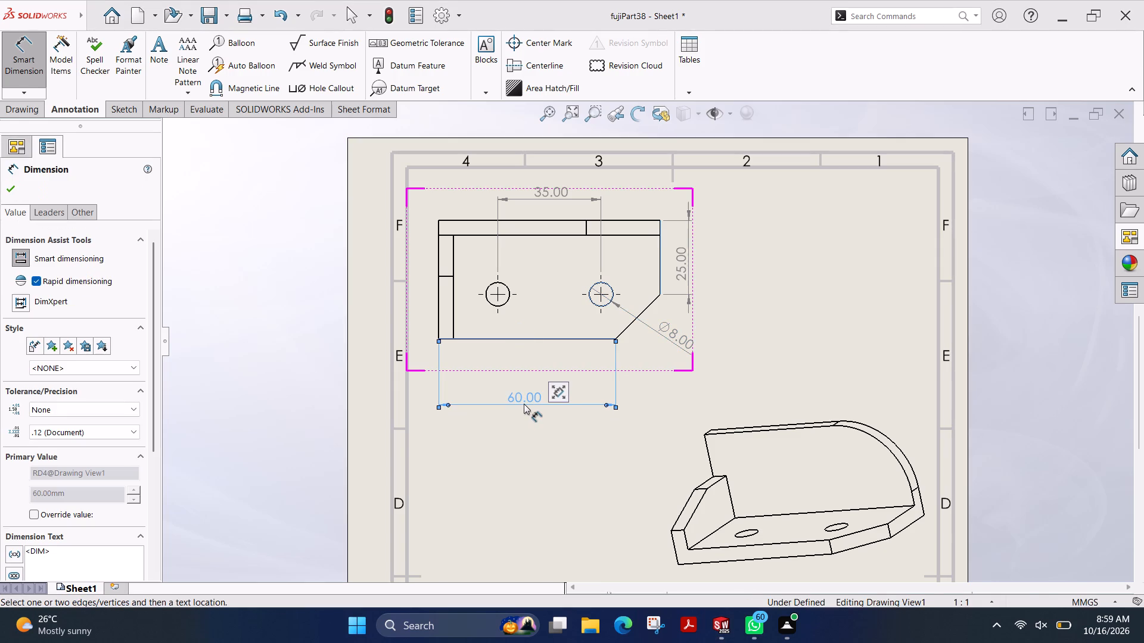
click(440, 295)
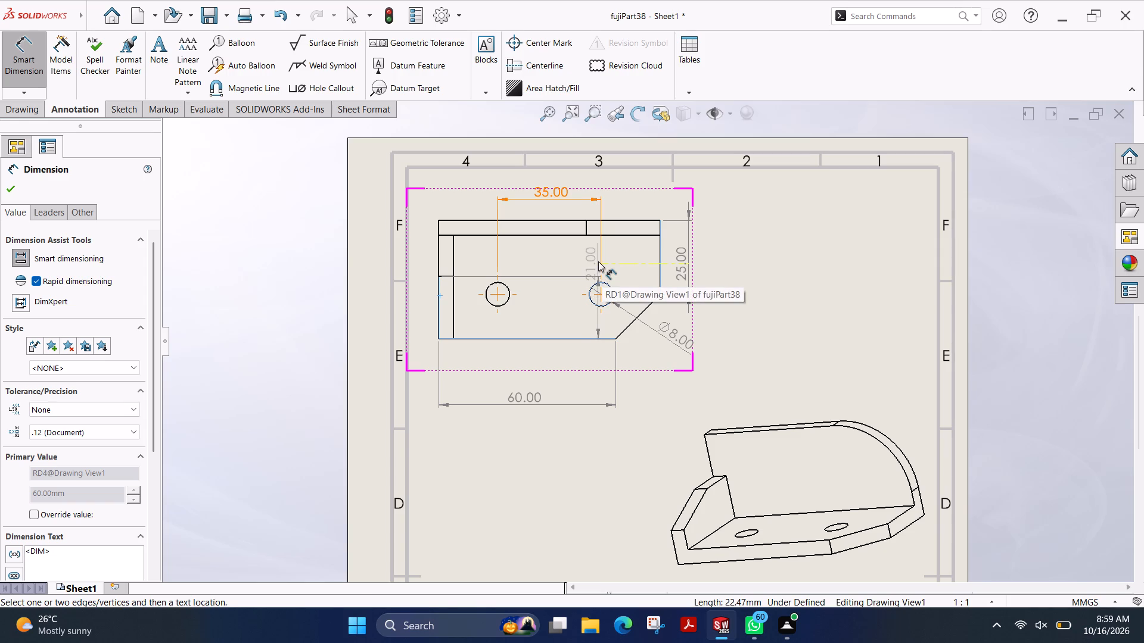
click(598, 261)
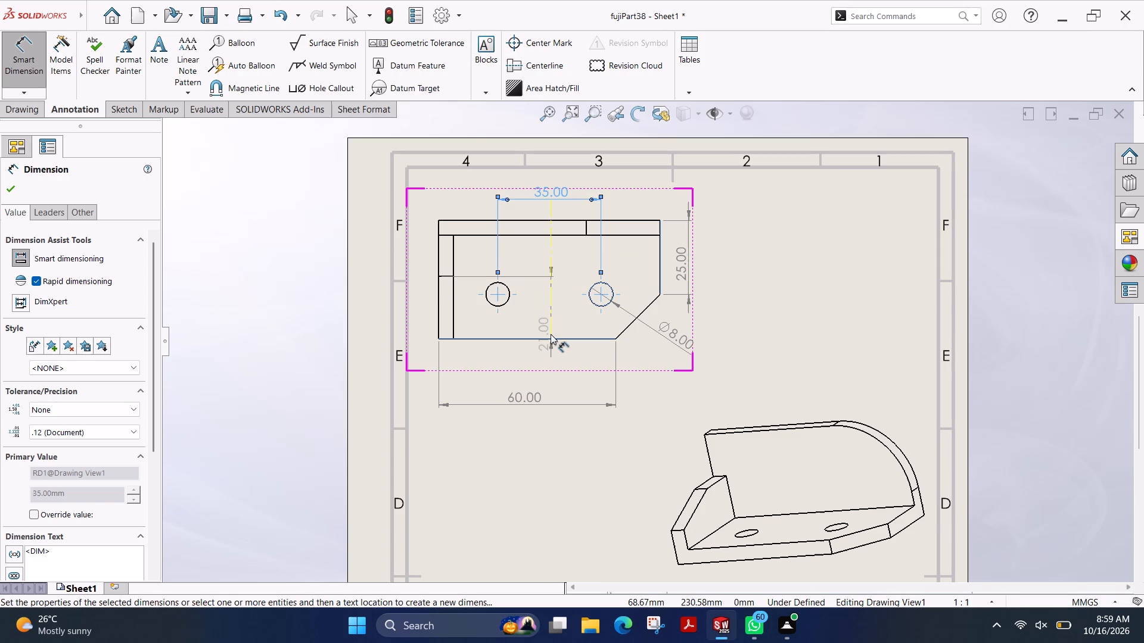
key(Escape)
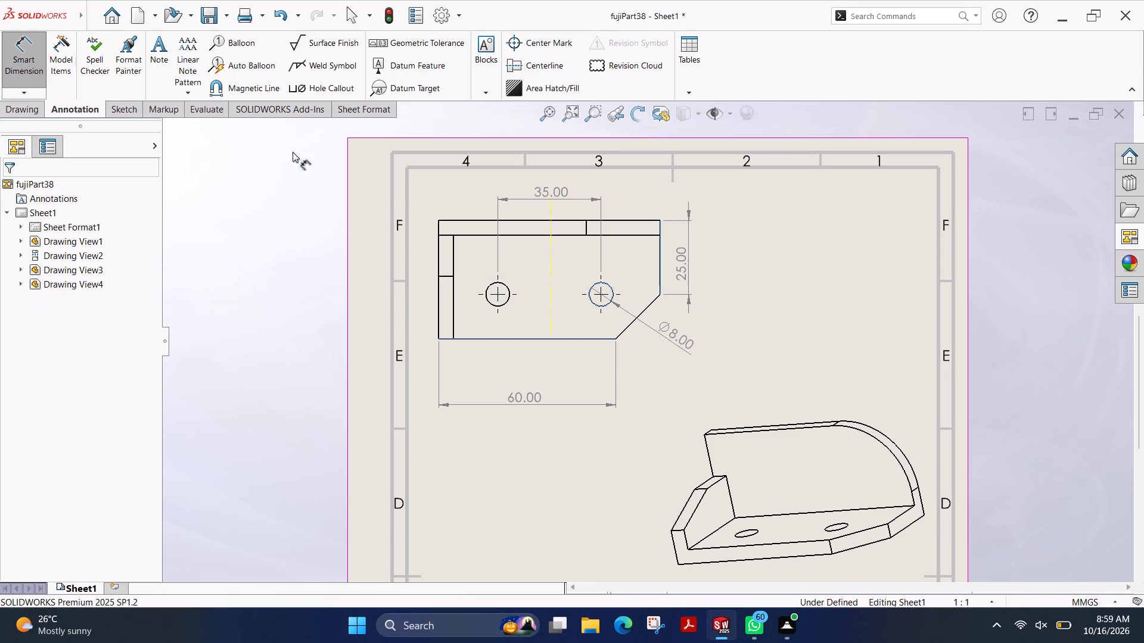
Dimension the right hole's distance from the top view's left edge and the left wall's thickness, both below the view.
click(599, 295)
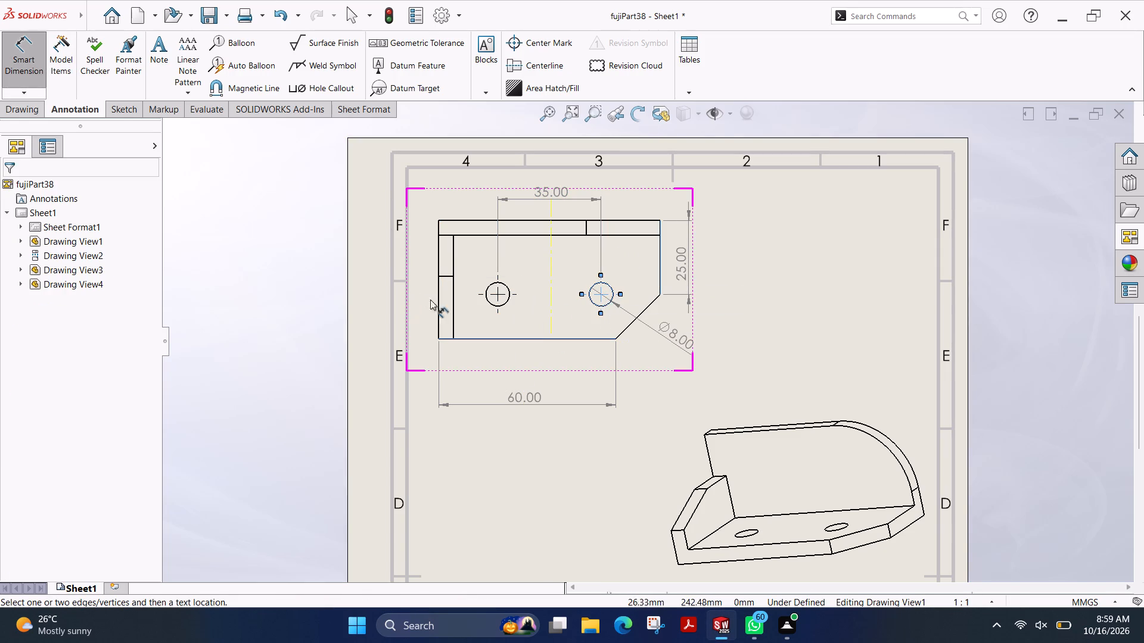
click(437, 304)
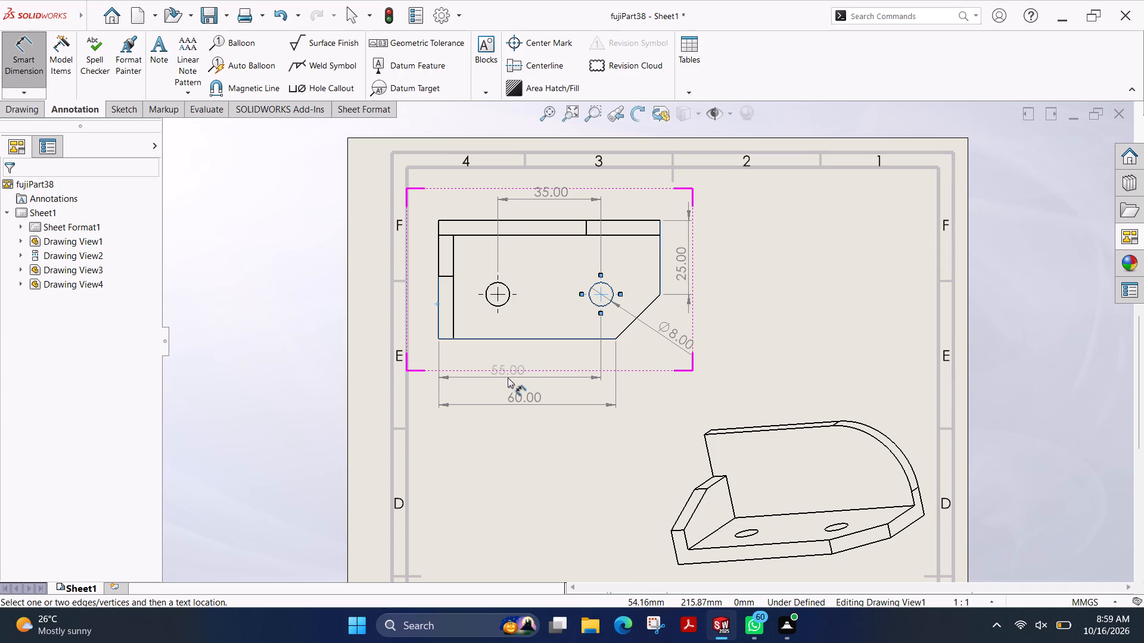
click(506, 376)
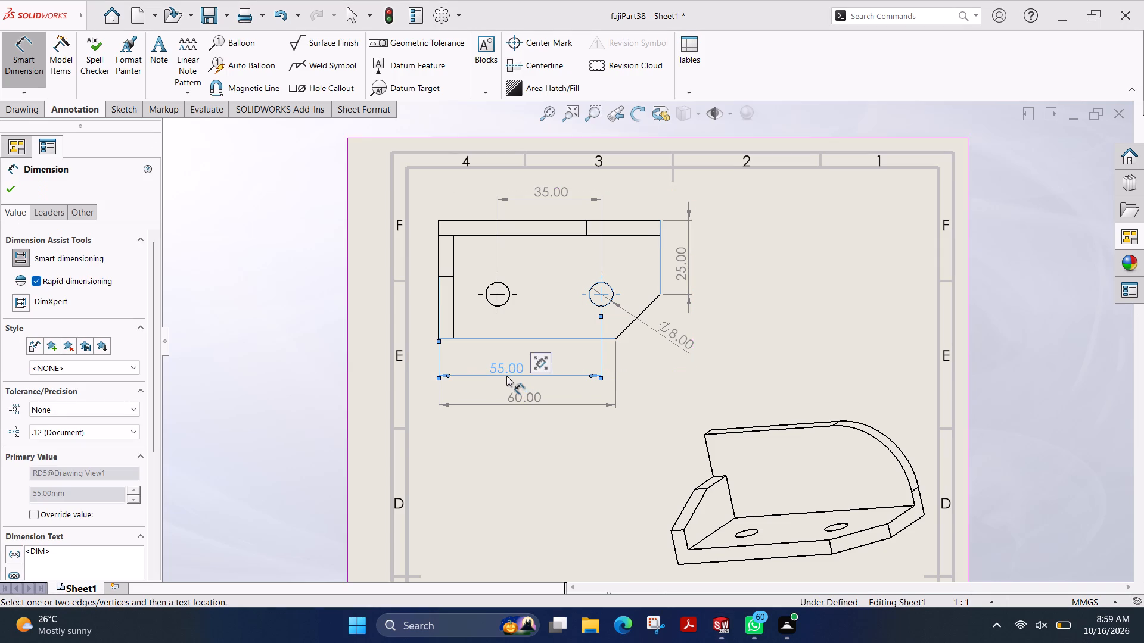
click(454, 319)
click(437, 323)
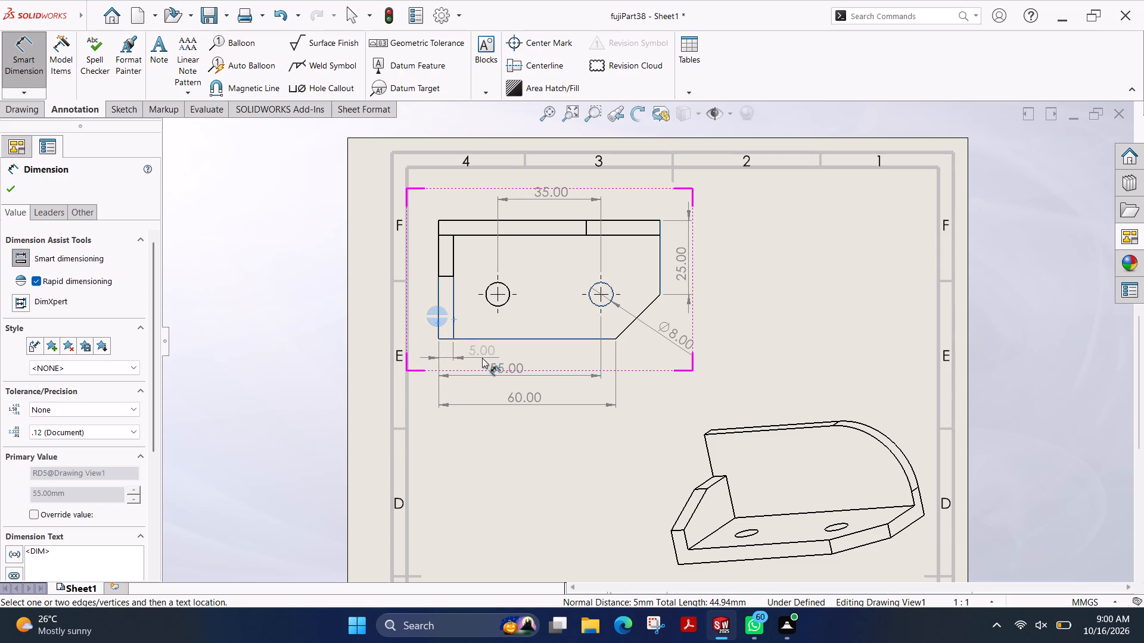
click(411, 363)
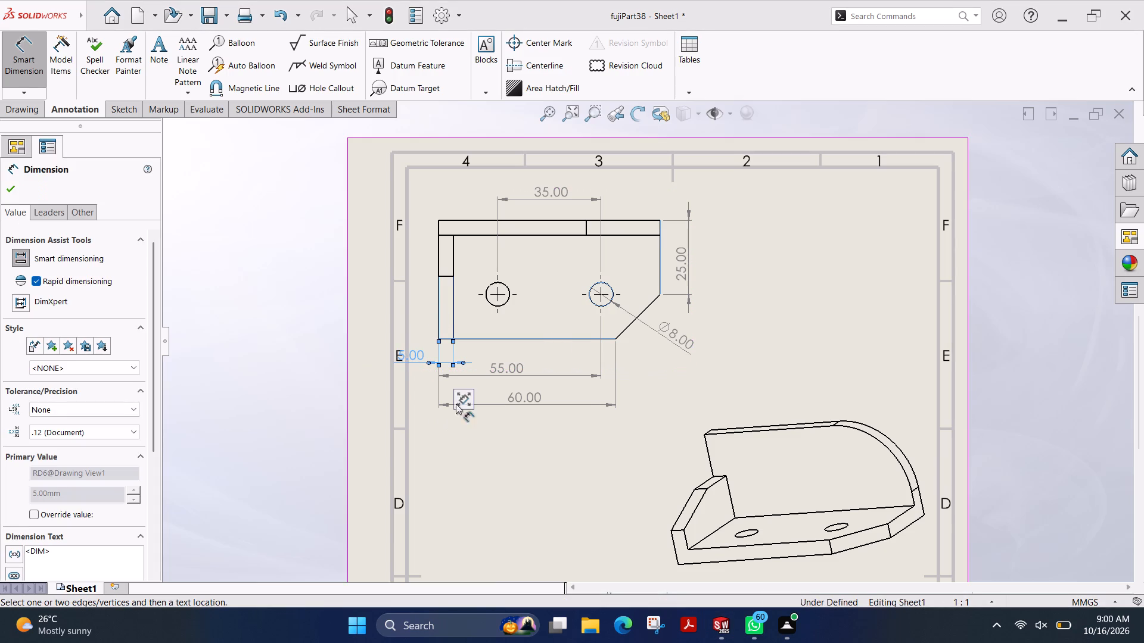
drag(480, 296, 914, 255)
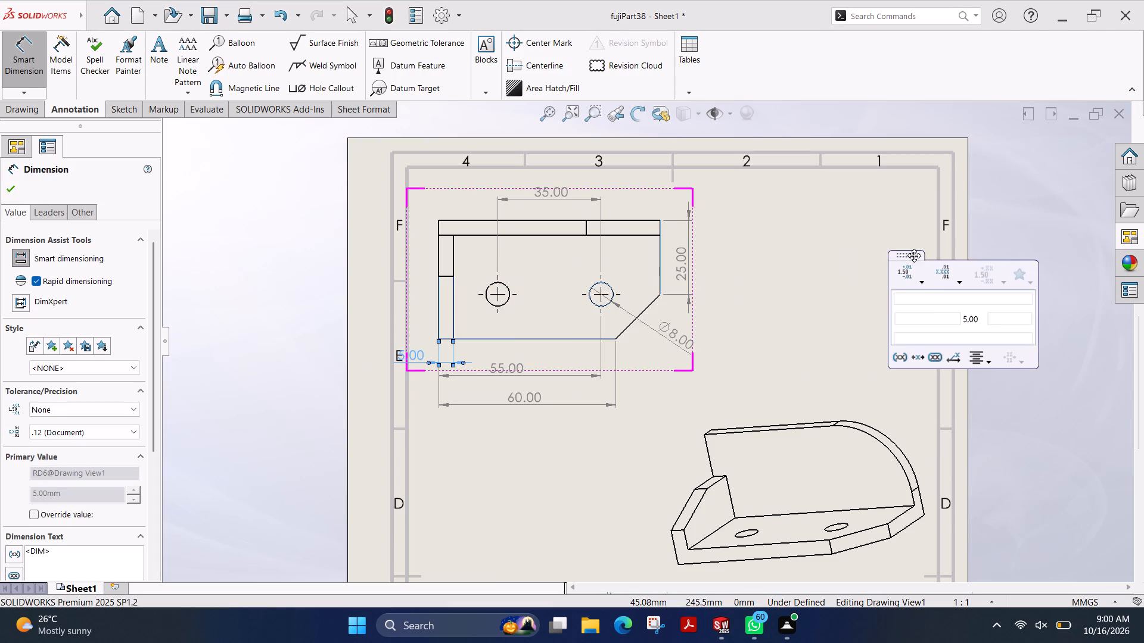
drag(914, 255, 879, 259)
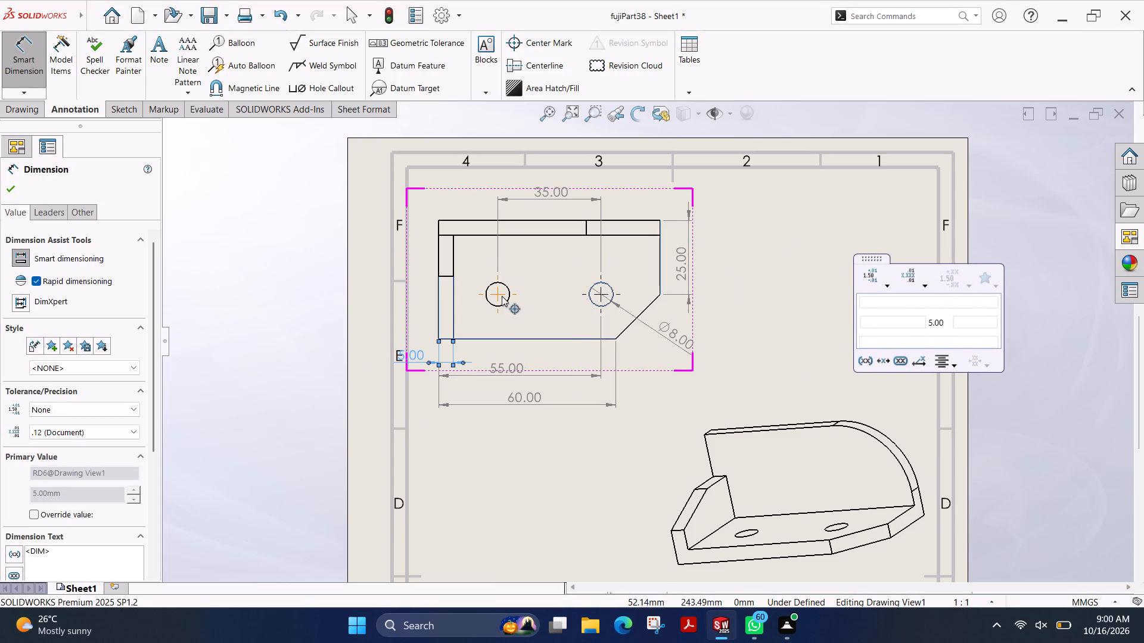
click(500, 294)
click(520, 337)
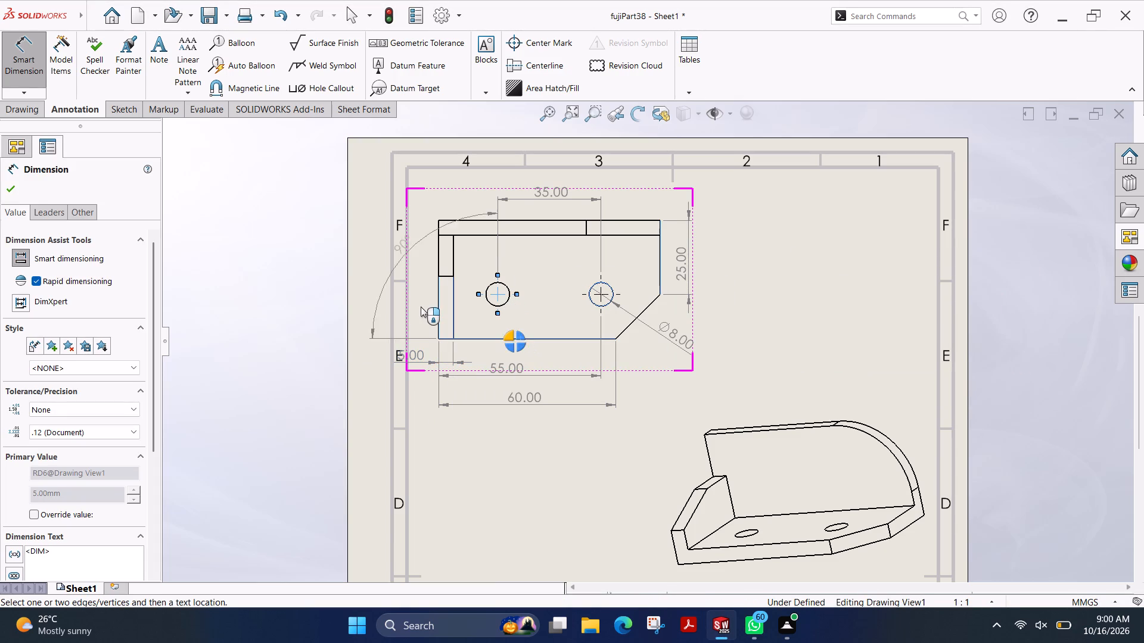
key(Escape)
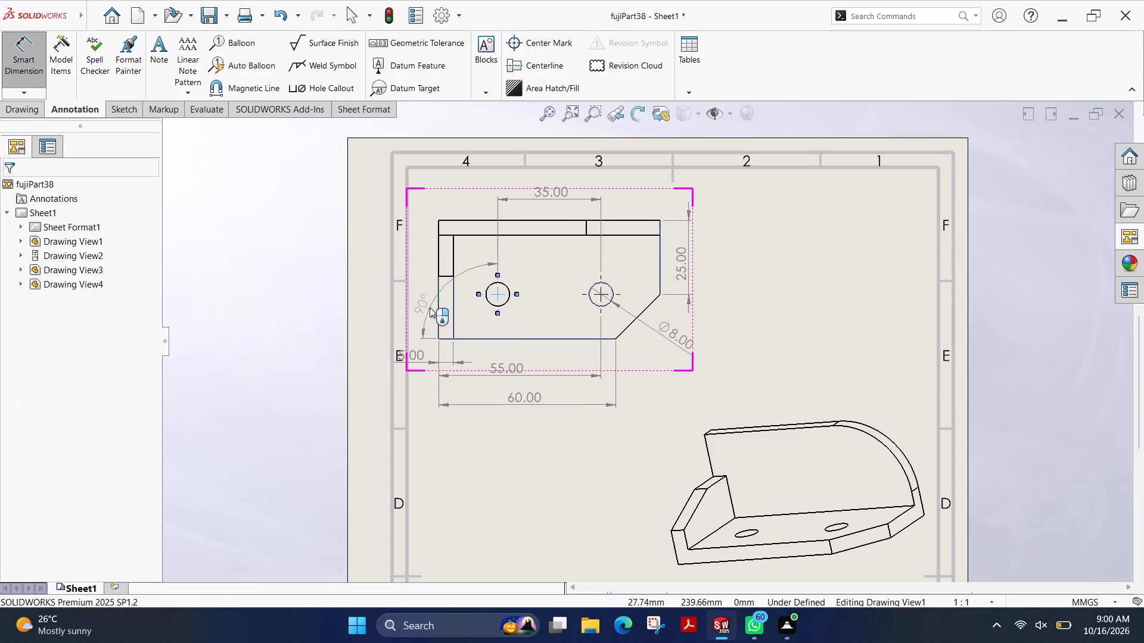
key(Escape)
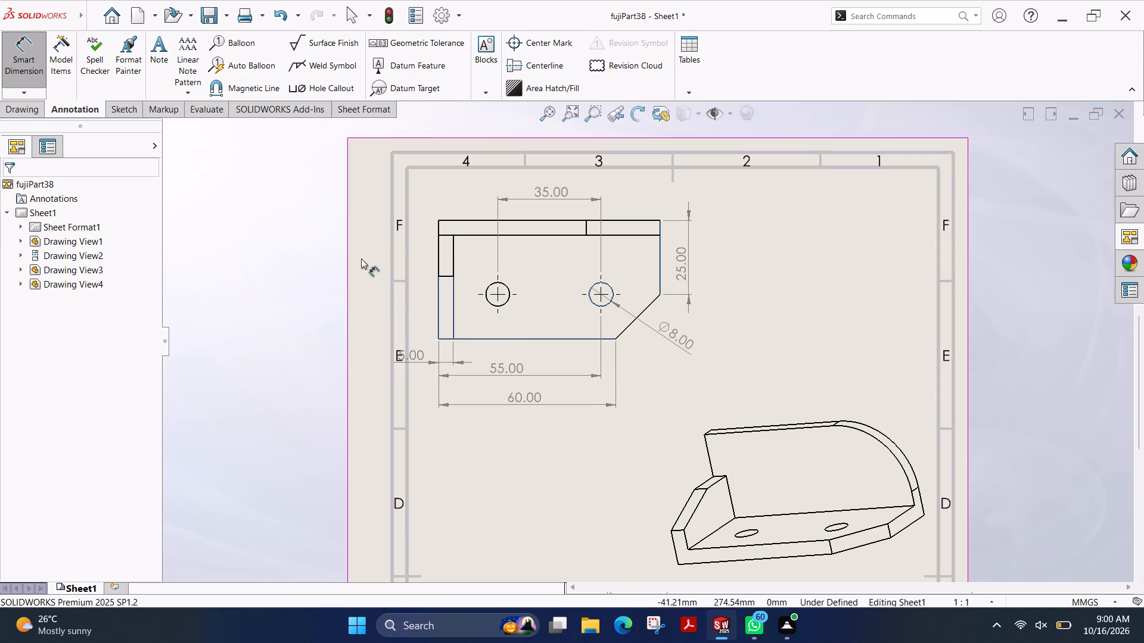
Dimension the left hole centre's vertical distance from the top view's bottom edge, placed just outside the left edge.
click(504, 292)
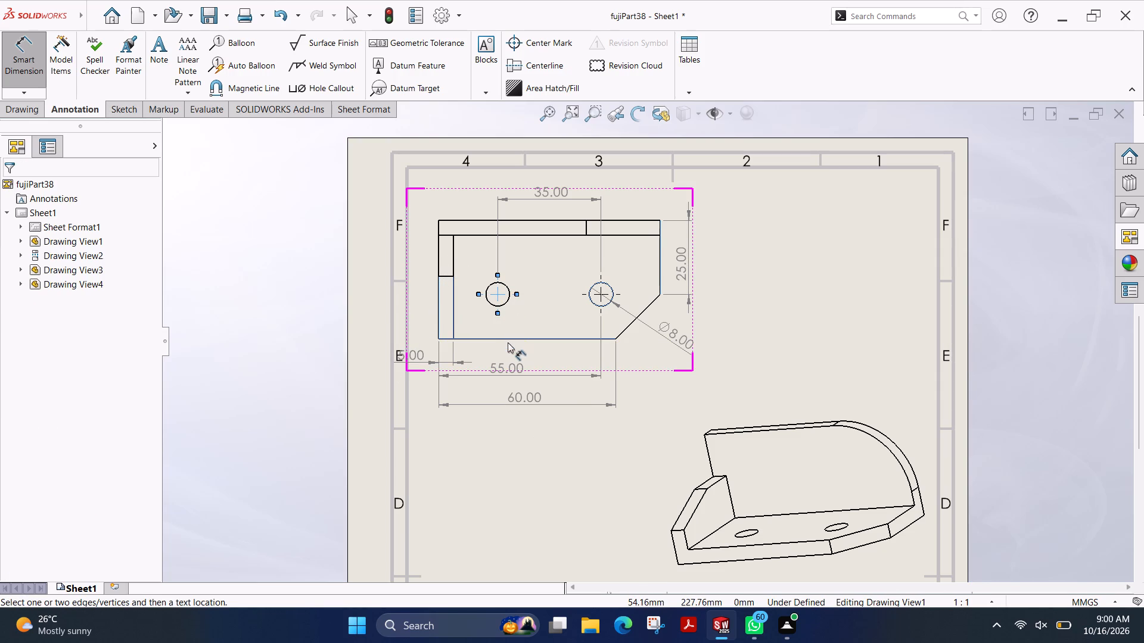
click(508, 339)
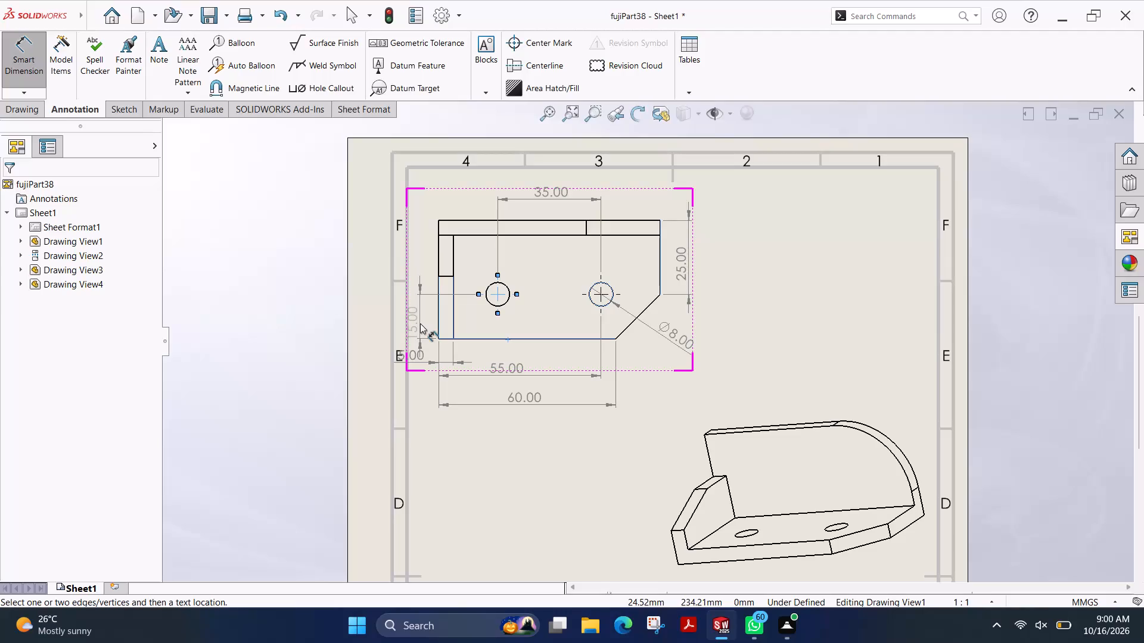
click(420, 323)
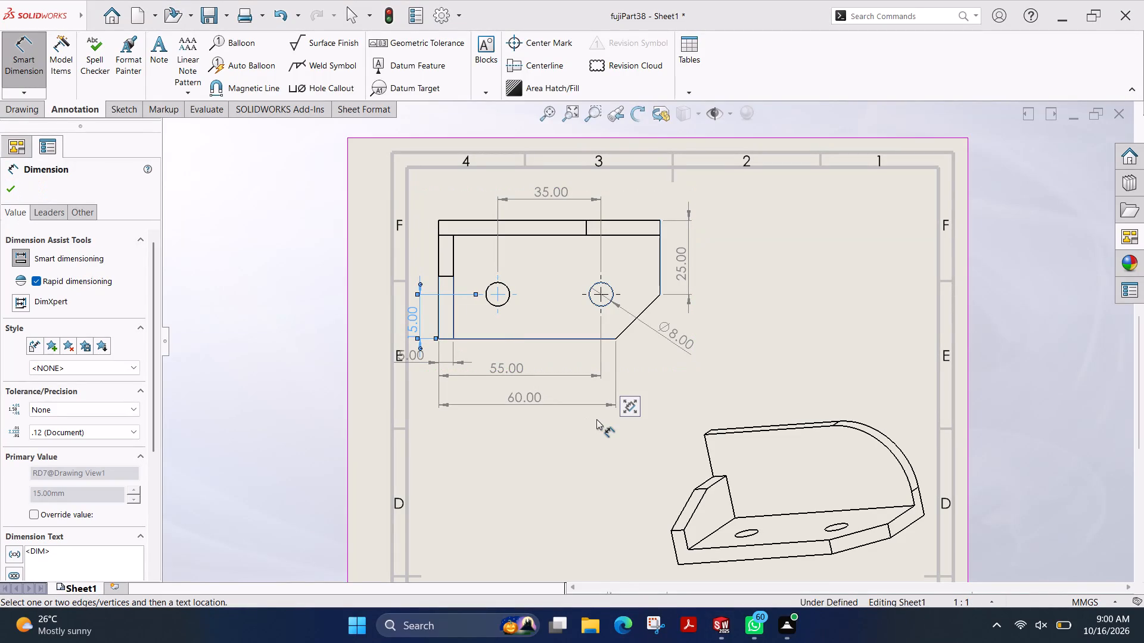
Dimension the thickness of the wall along the top view's upper edge and the view's overall vertical size, both on its left side.
scroll(475, 242, down, 1)
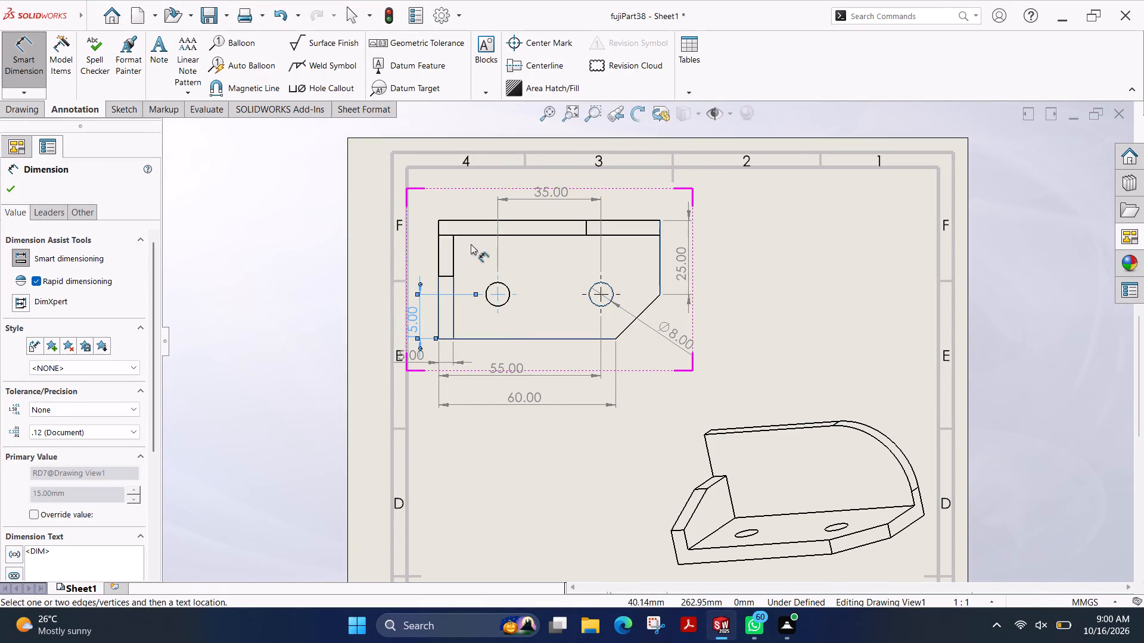
scroll(471, 244, down, 2)
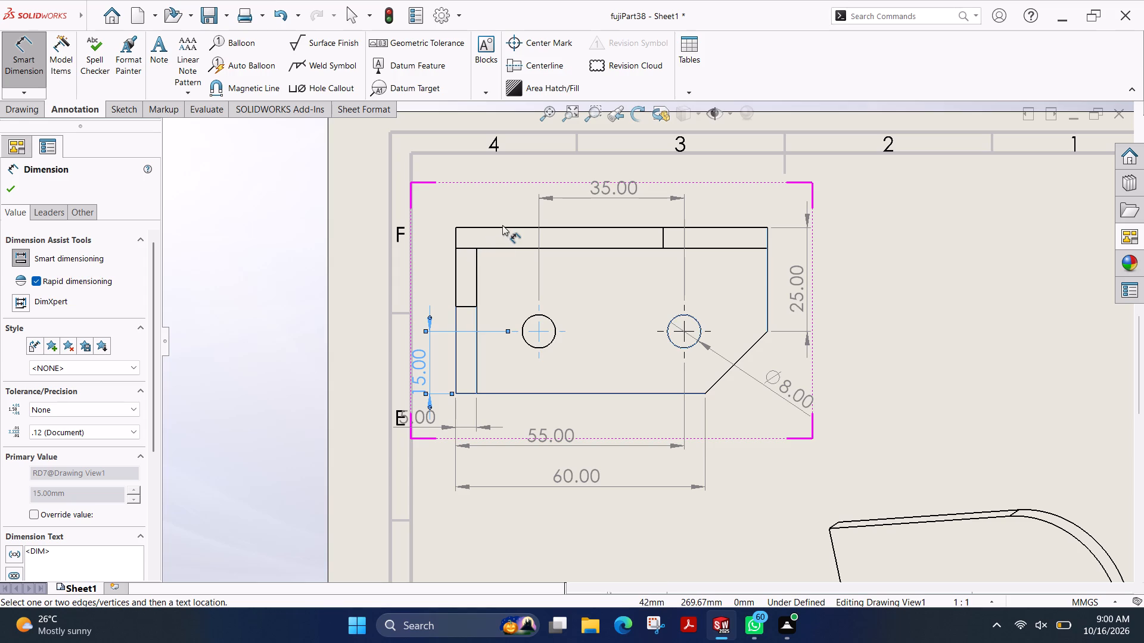
click(501, 226)
click(505, 248)
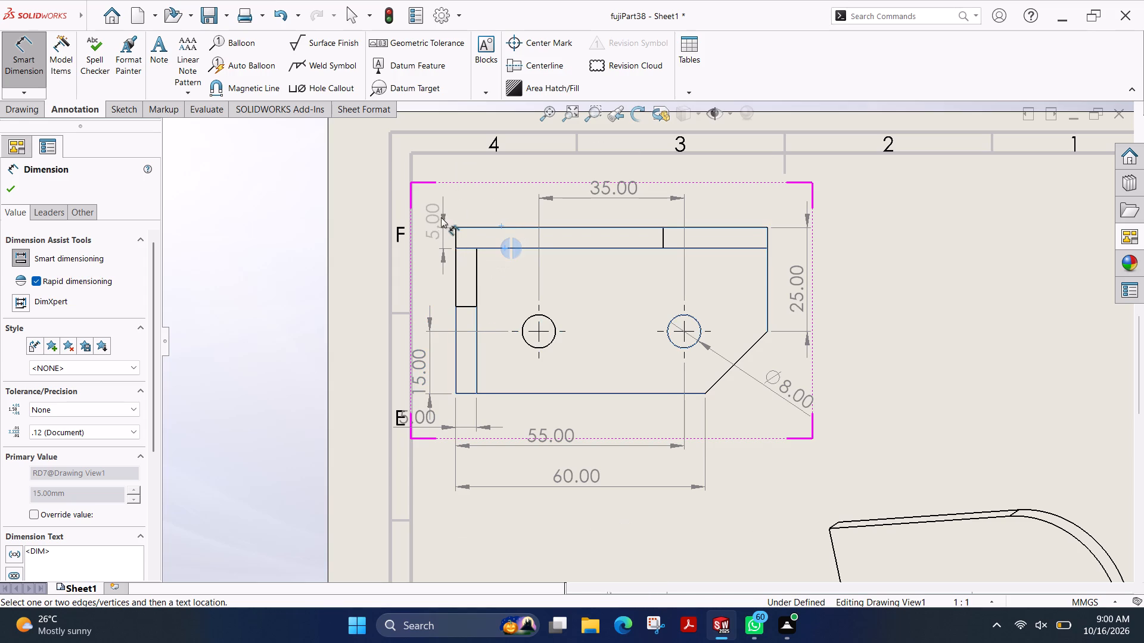
click(442, 191)
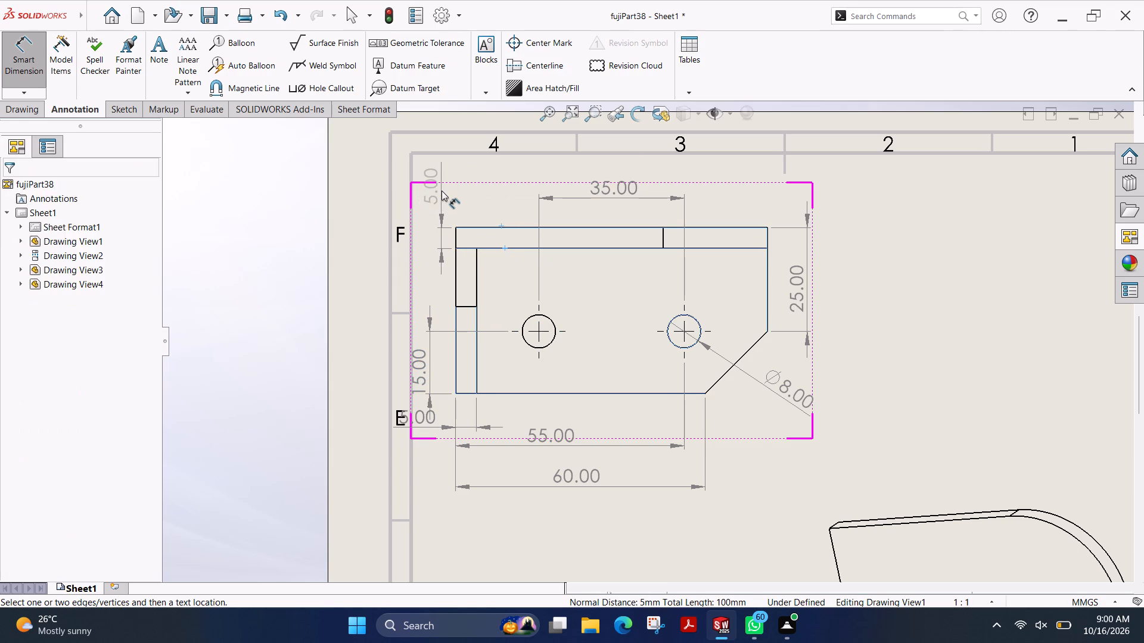
click(467, 227)
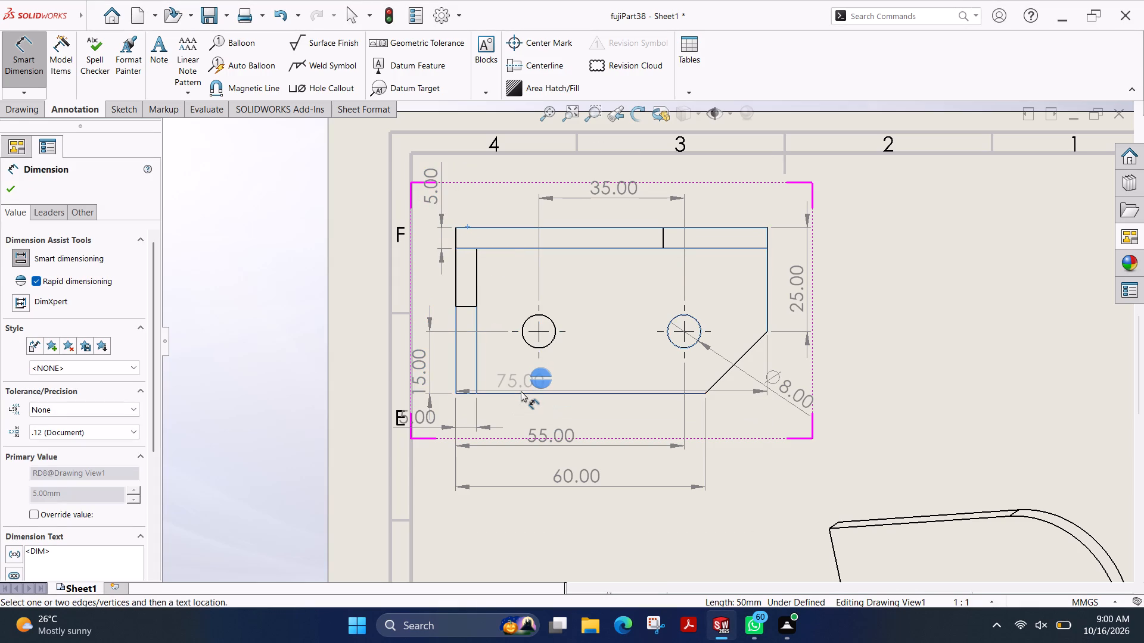
click(522, 392)
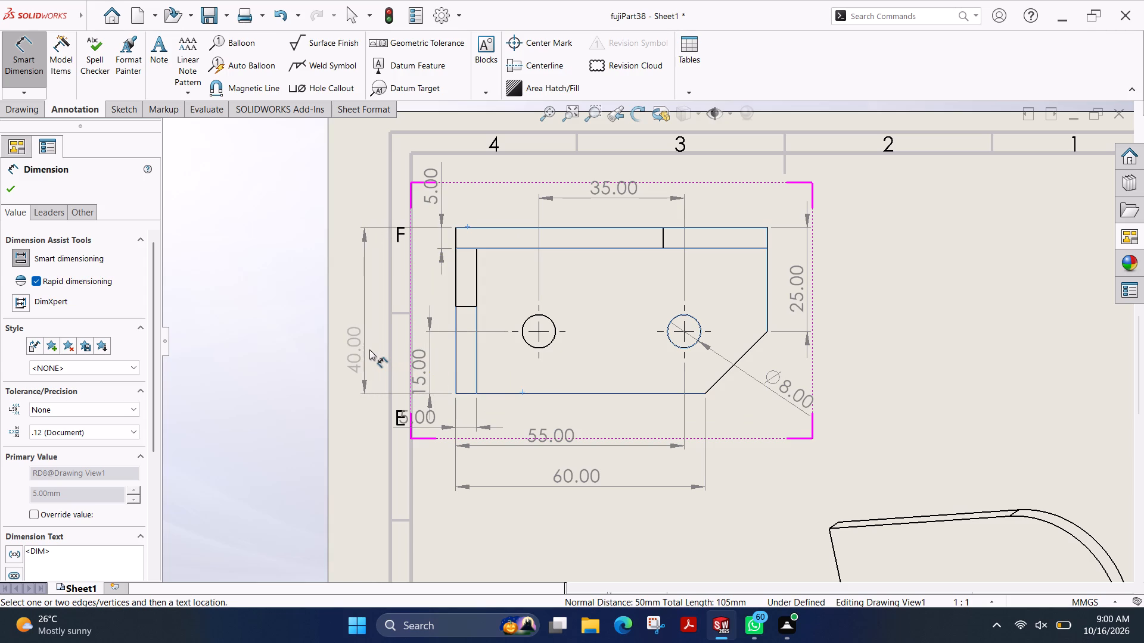
click(369, 349)
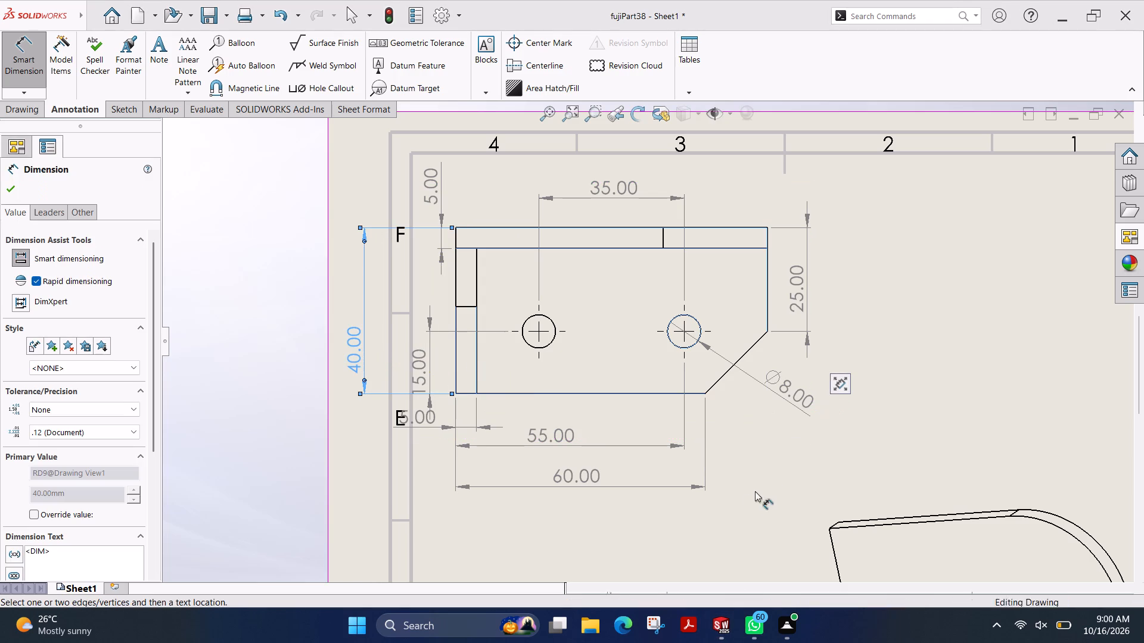
scroll(692, 509, up, 1)
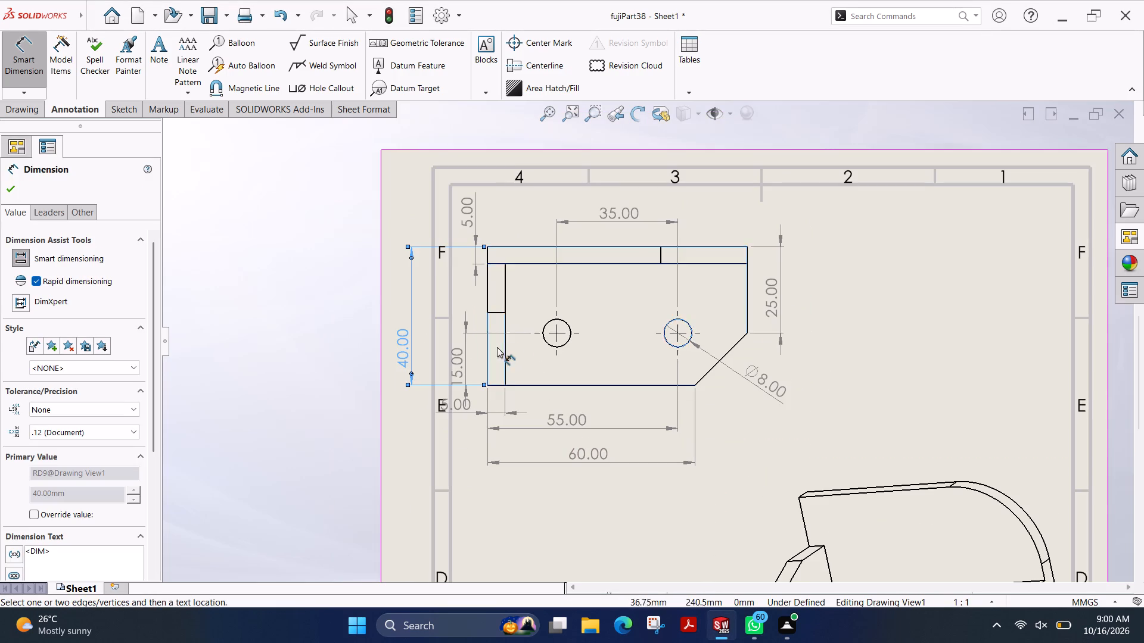
Dimension the top view's overall horizontal length between its two outer vertical edges, placed below the other length dimensions.
click(487, 353)
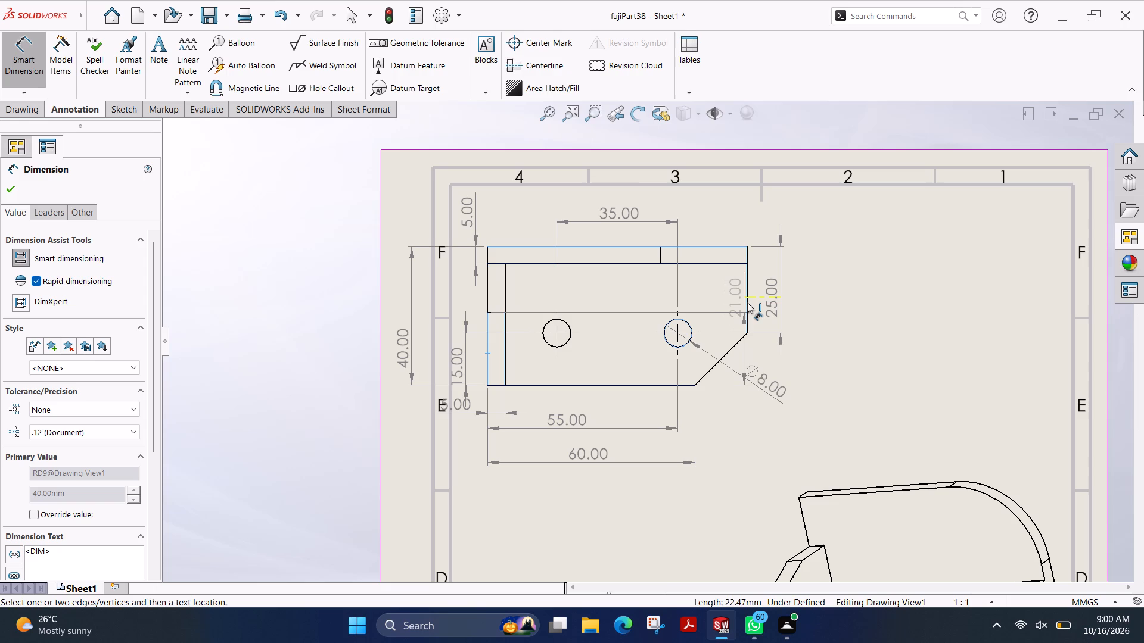
click(747, 302)
click(617, 490)
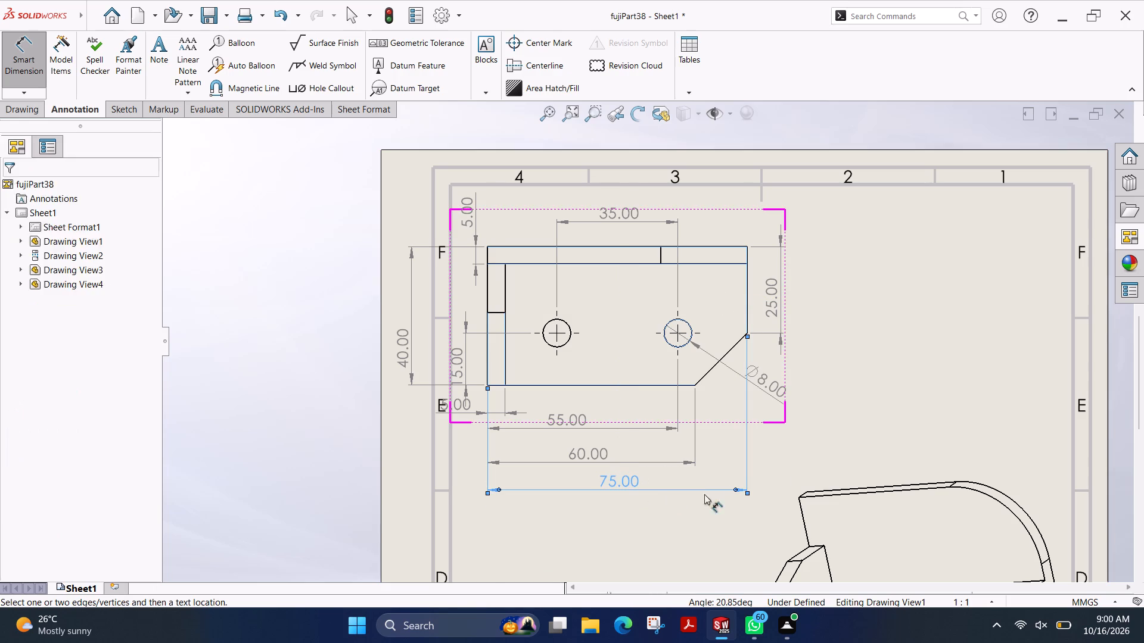
click(10, 189)
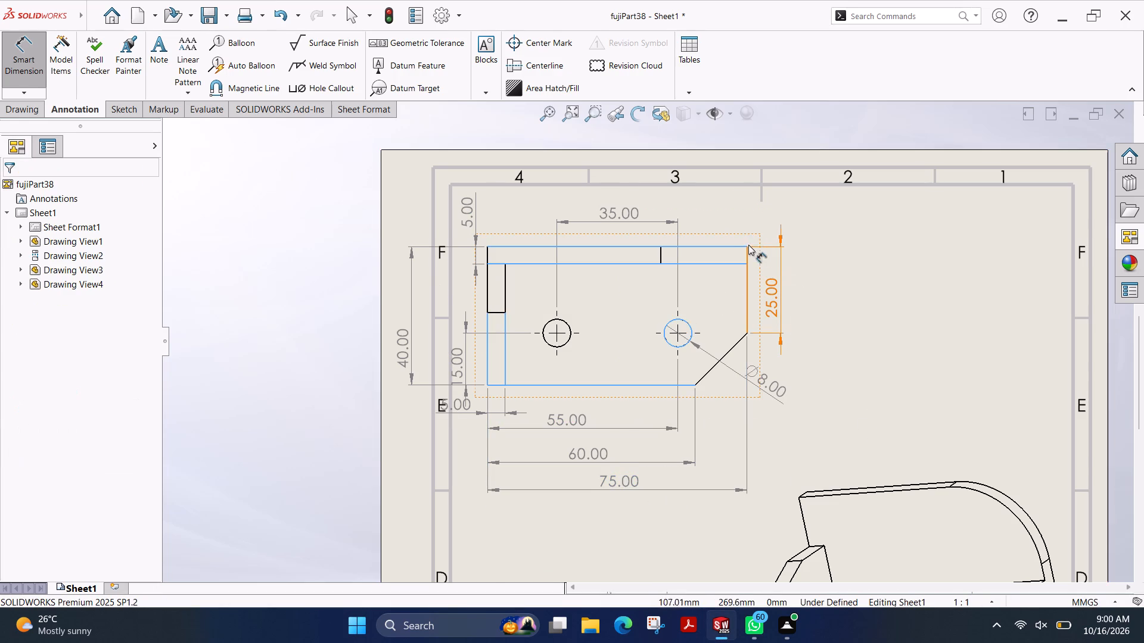
Move the top view sideways, away from the sheet's left border, so its left-hand dimensions sit inside the frame.
drag(759, 232, 783, 228)
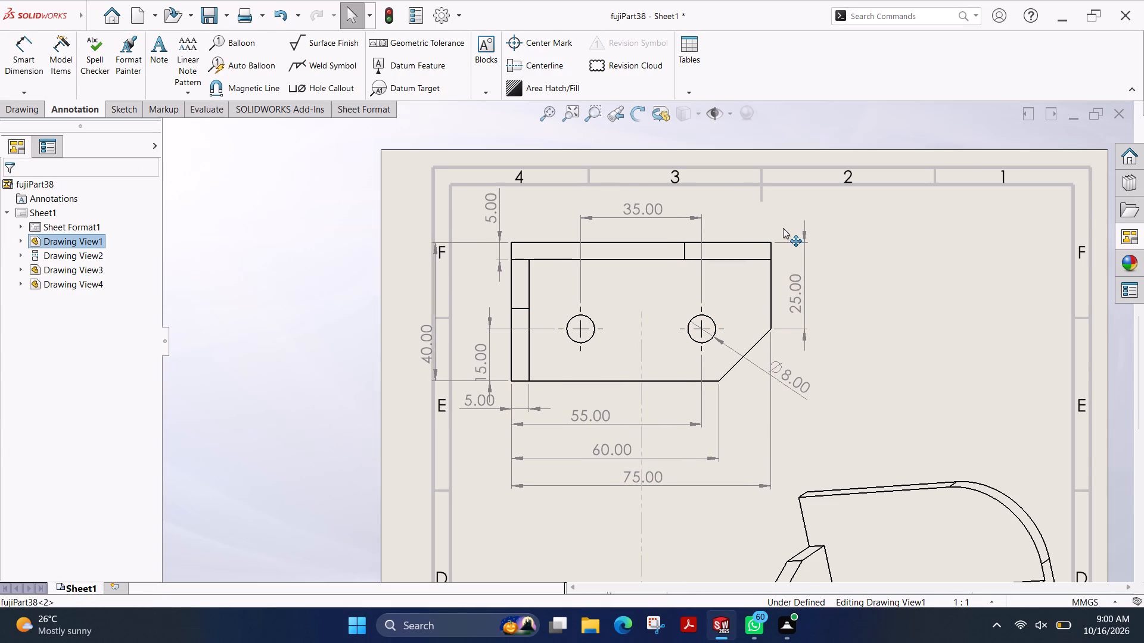
drag(783, 228, 792, 228)
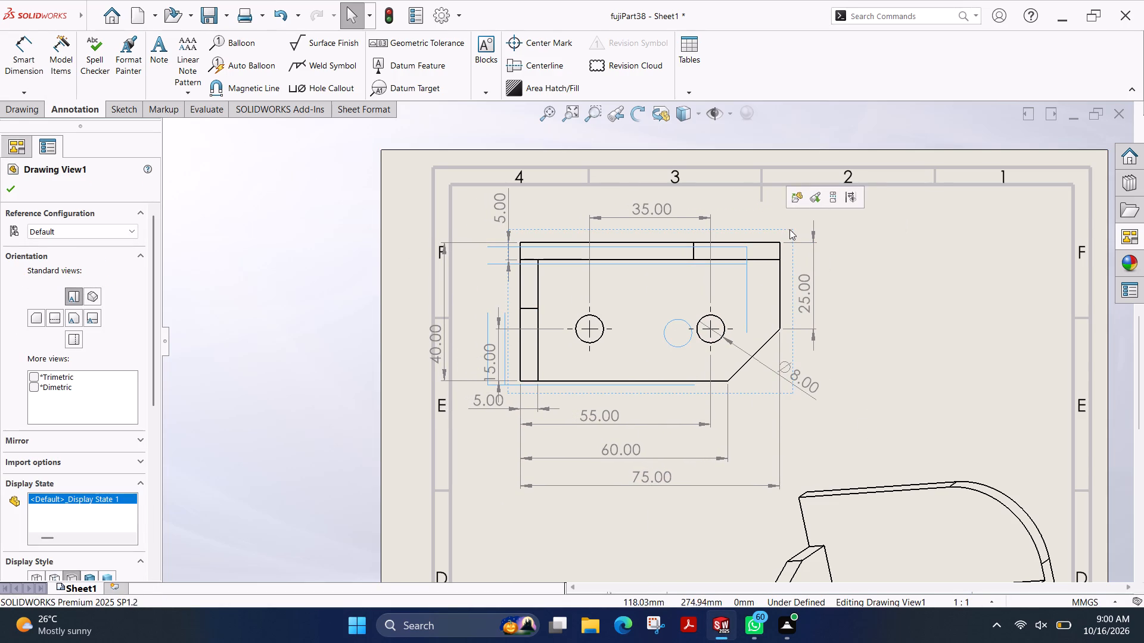
click(10, 188)
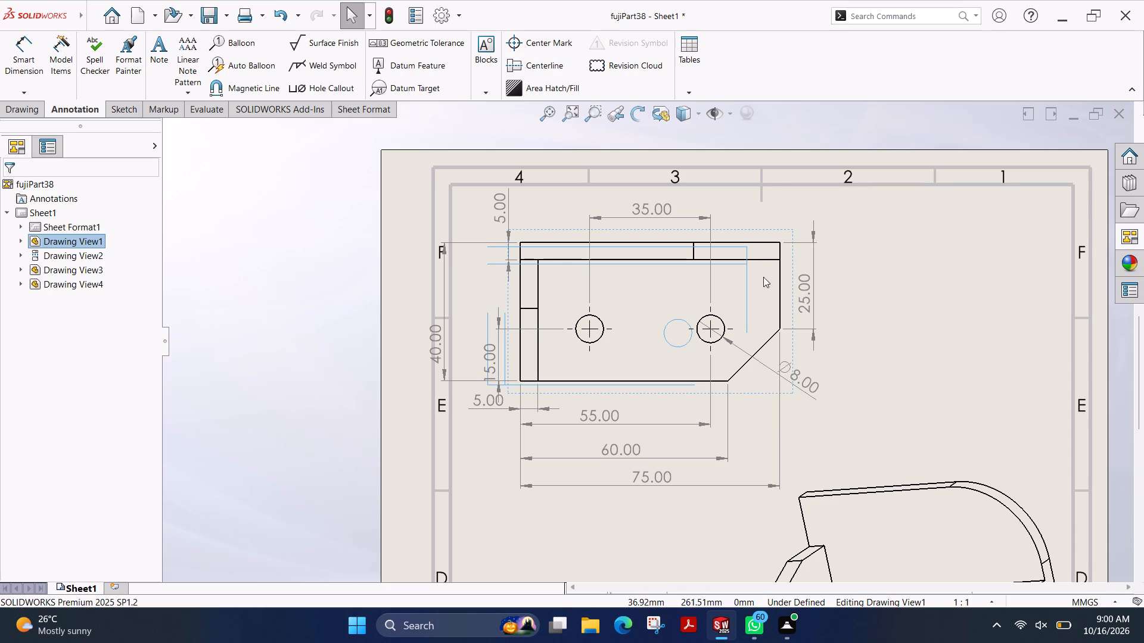
drag(793, 230, 798, 217)
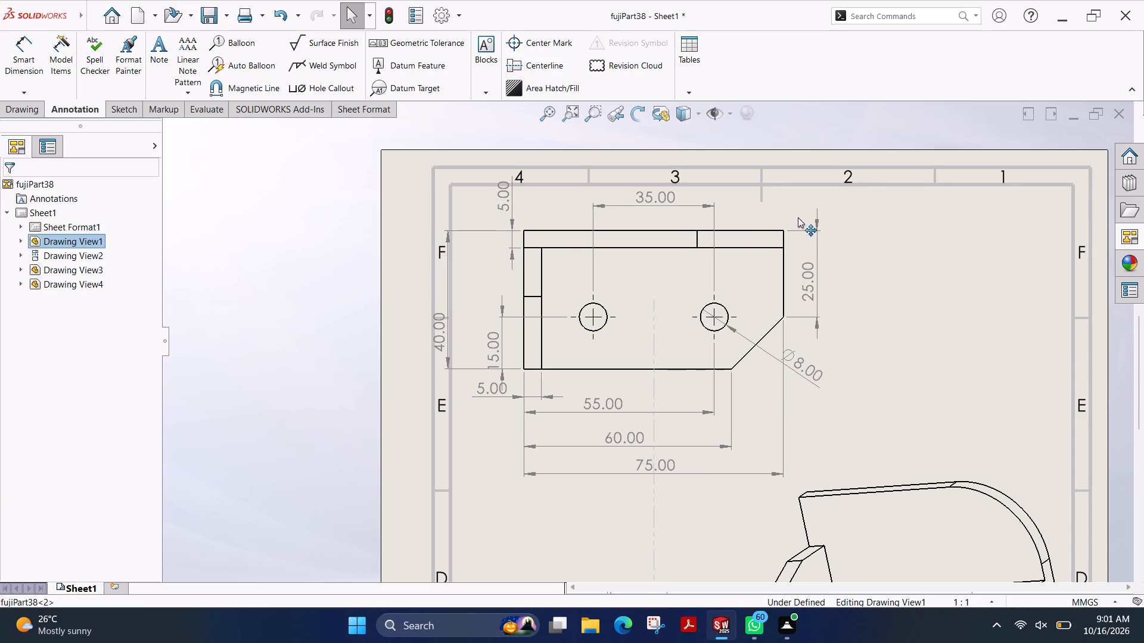
drag(798, 217, 804, 217)
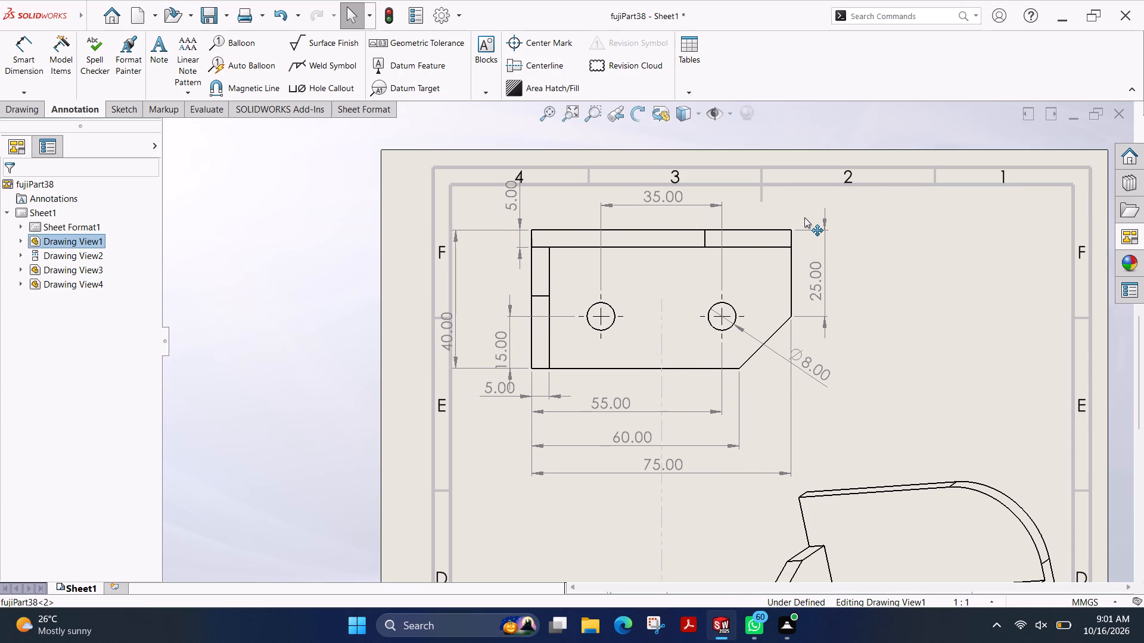
drag(804, 217, 825, 228)
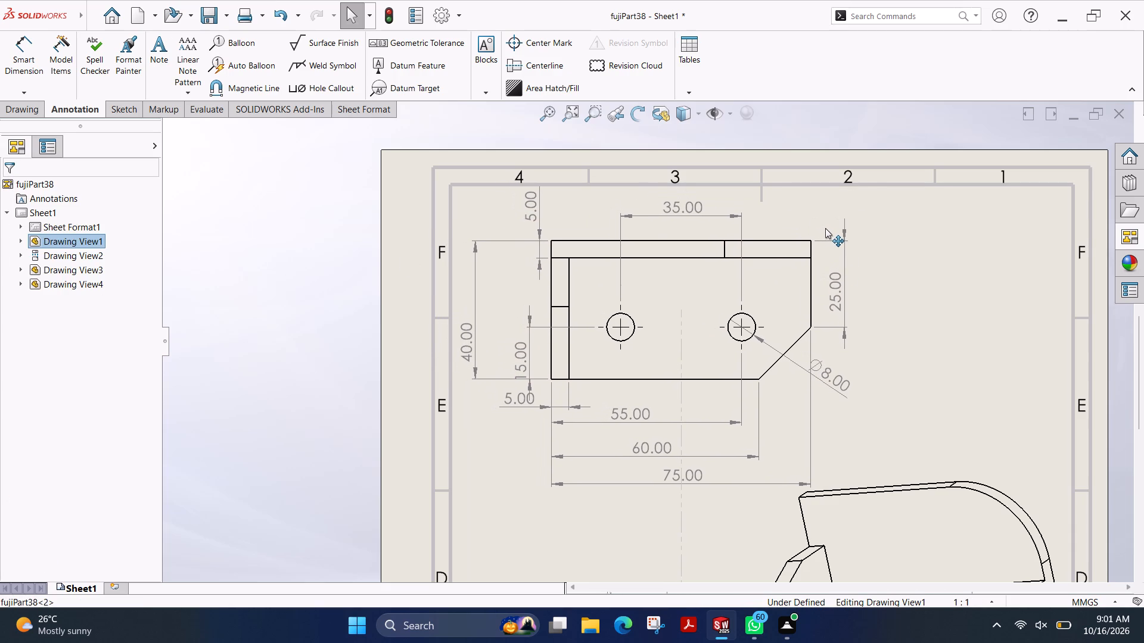
drag(825, 228, 827, 229)
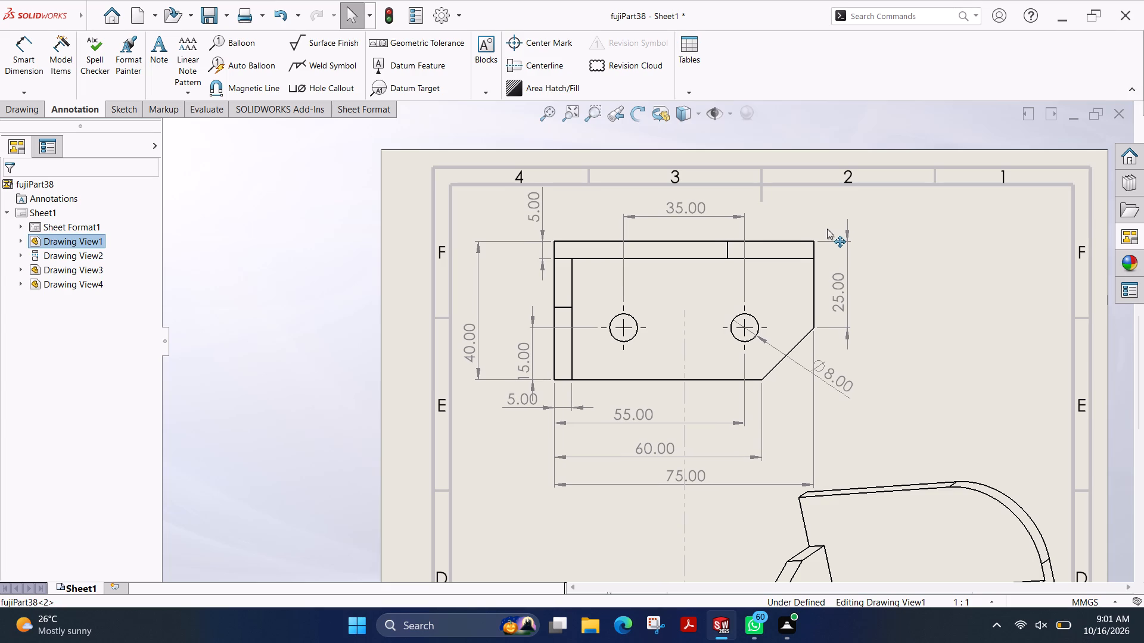
drag(827, 229, 828, 232)
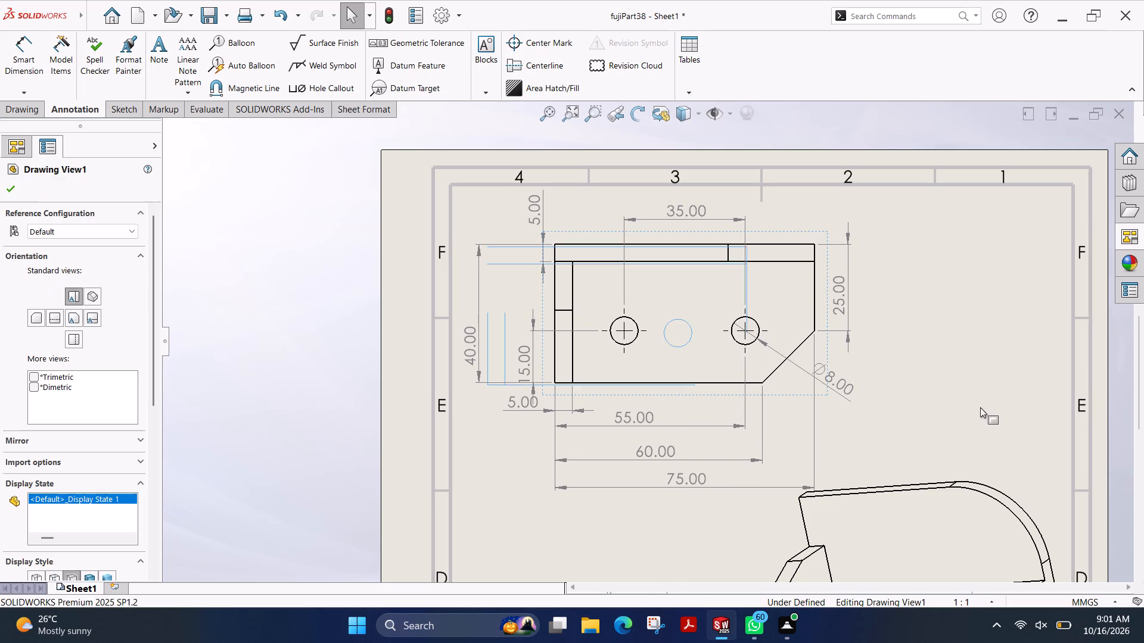
Shift the side view slightly away from the front view and move the front view down towards the title block.
scroll(982, 441, up, 3)
scroll(897, 502, up, 2)
scroll(847, 467, down, 3)
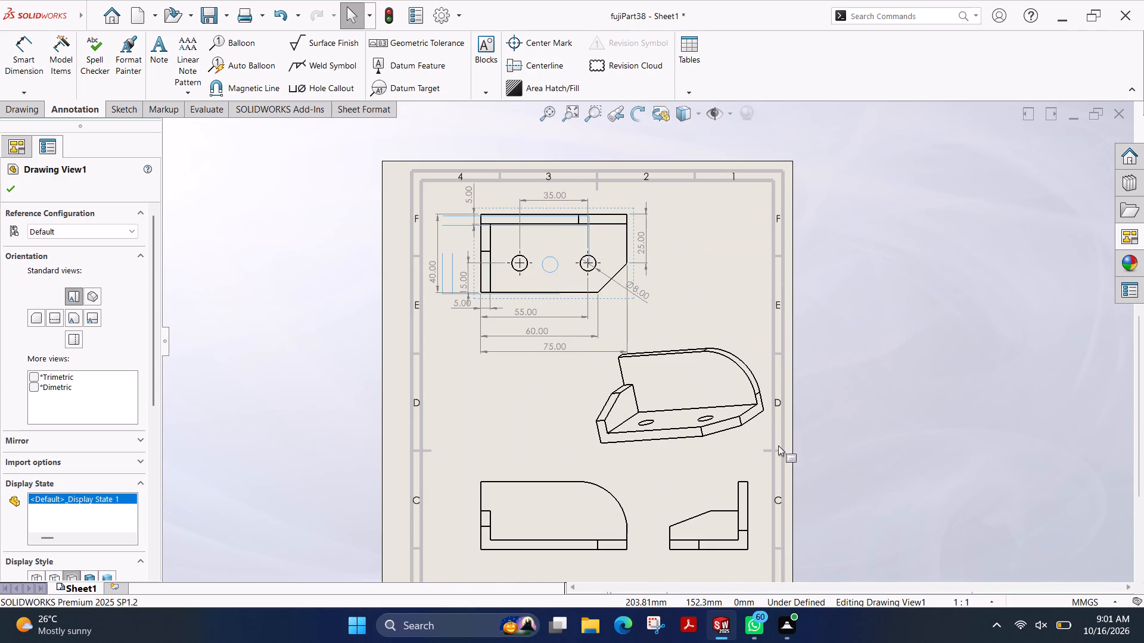
scroll(772, 470, up, 2)
scroll(658, 486, down, 2)
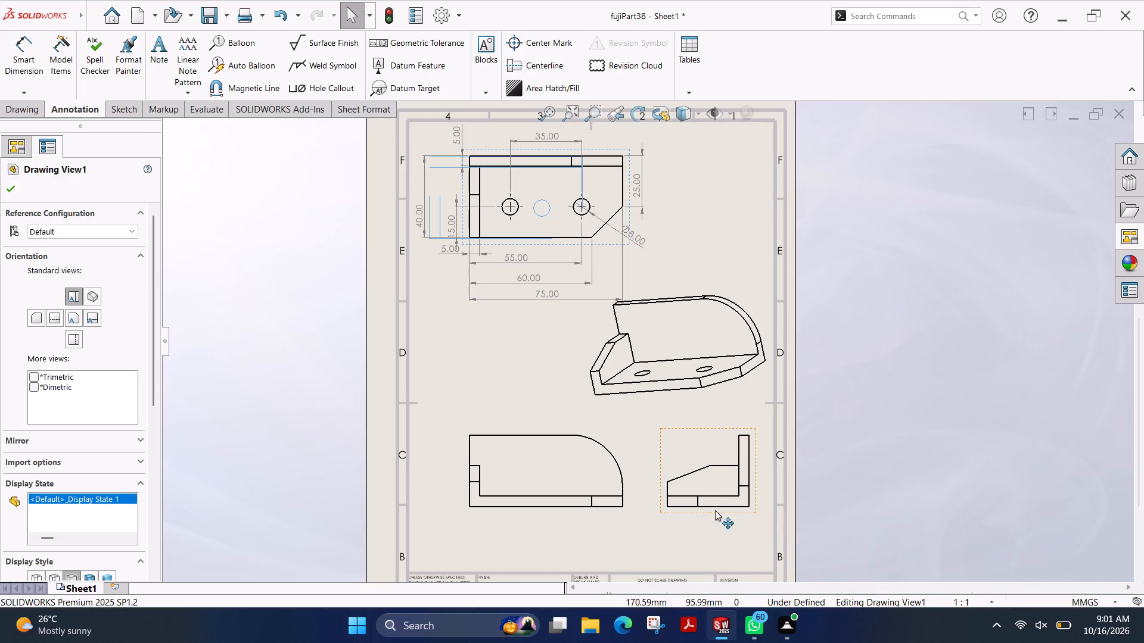
drag(755, 510, 757, 531)
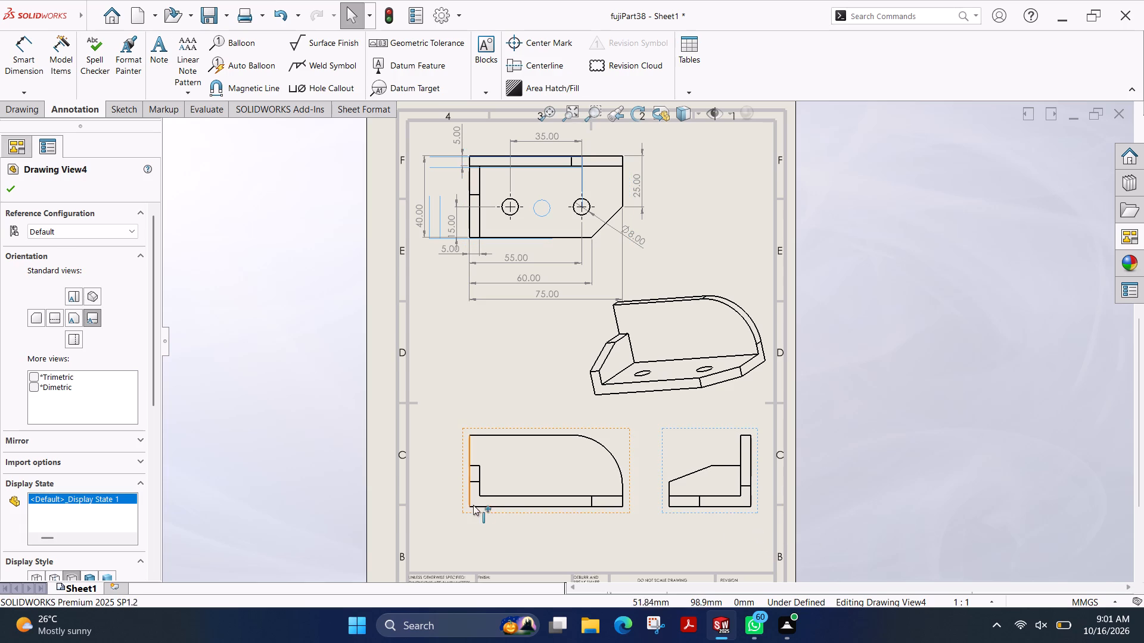
drag(465, 513, 456, 537)
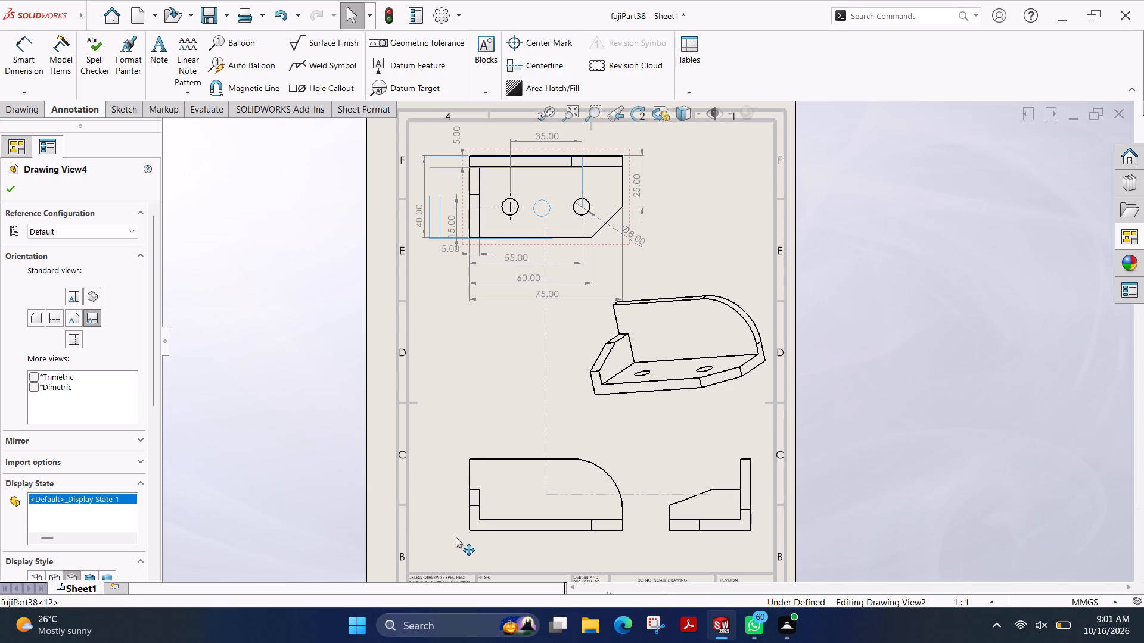
drag(456, 537, 452, 537)
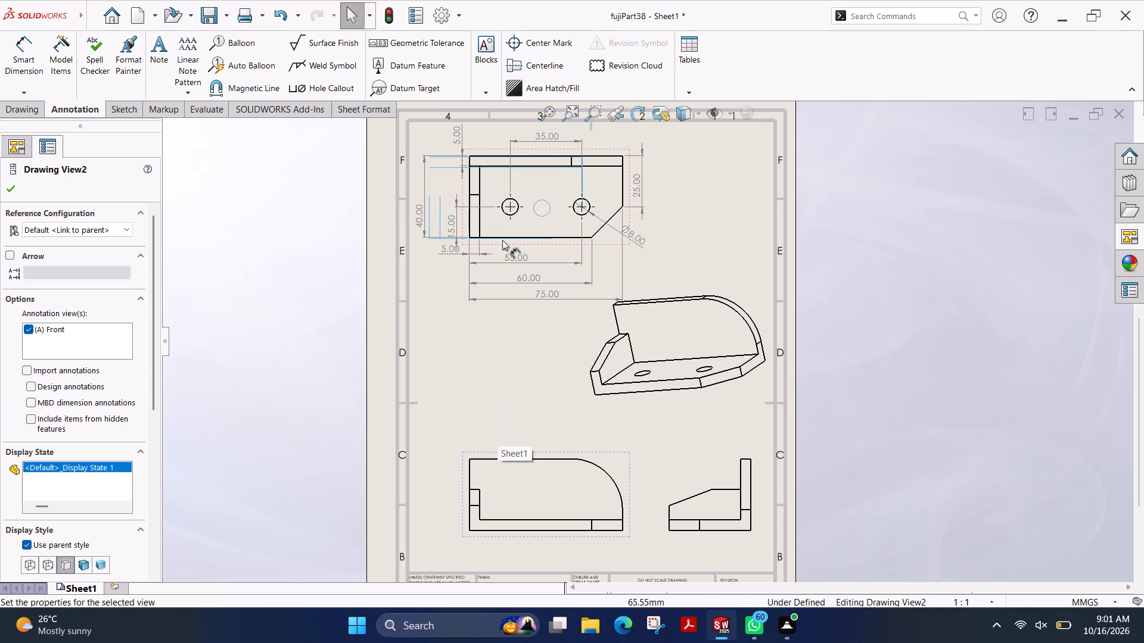
Move the top view's overall vertical dimension closer to the view's left edge.
scroll(516, 225, down, 3)
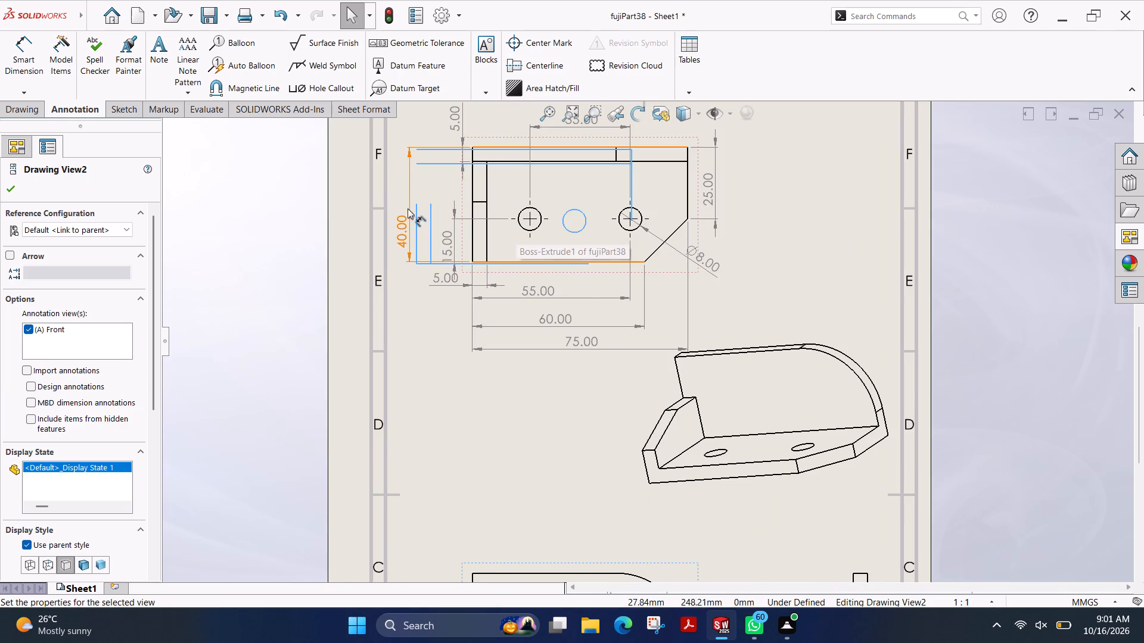
drag(410, 176, 436, 176)
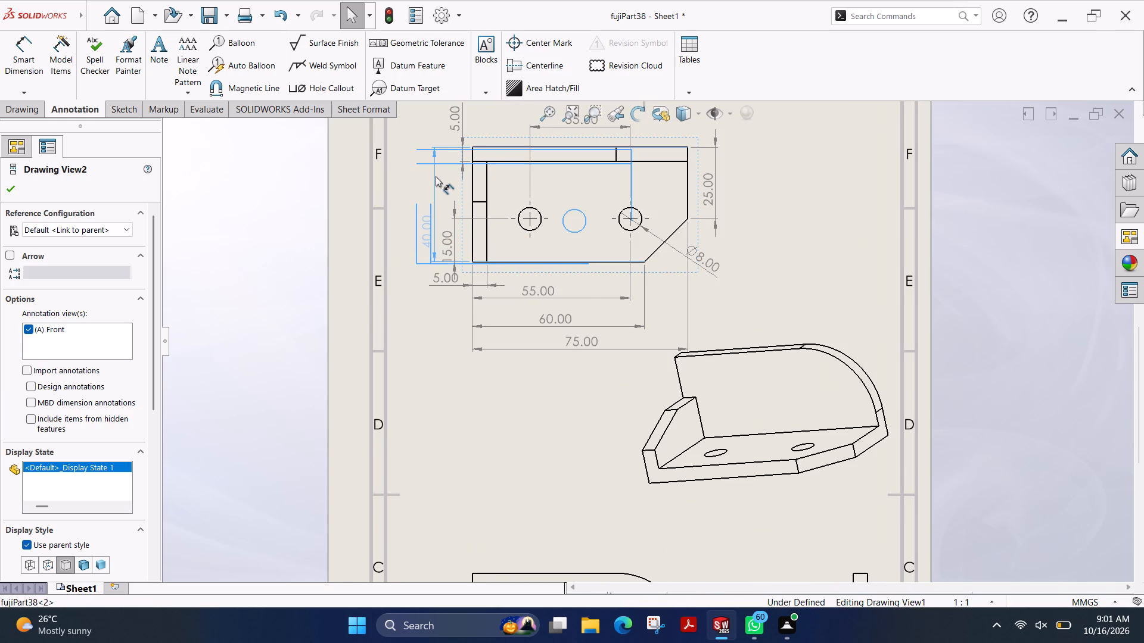
drag(436, 176, 432, 176)
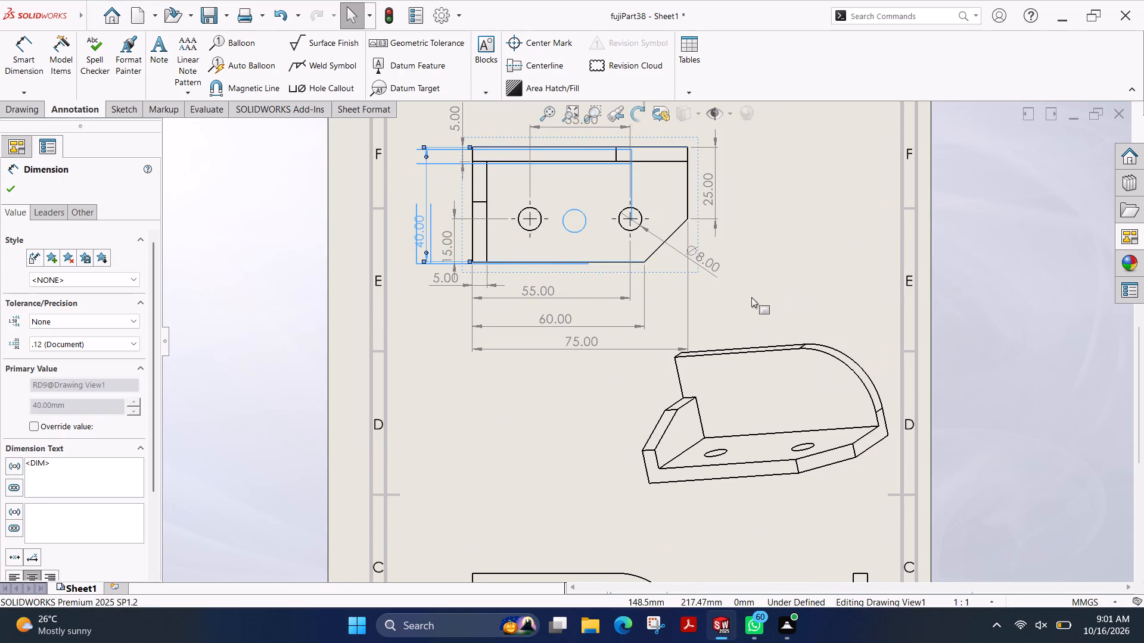
Shift the top view slightly back towards the sheet's left border, keeping its dimensions inside the frame.
scroll(748, 298, up, 1)
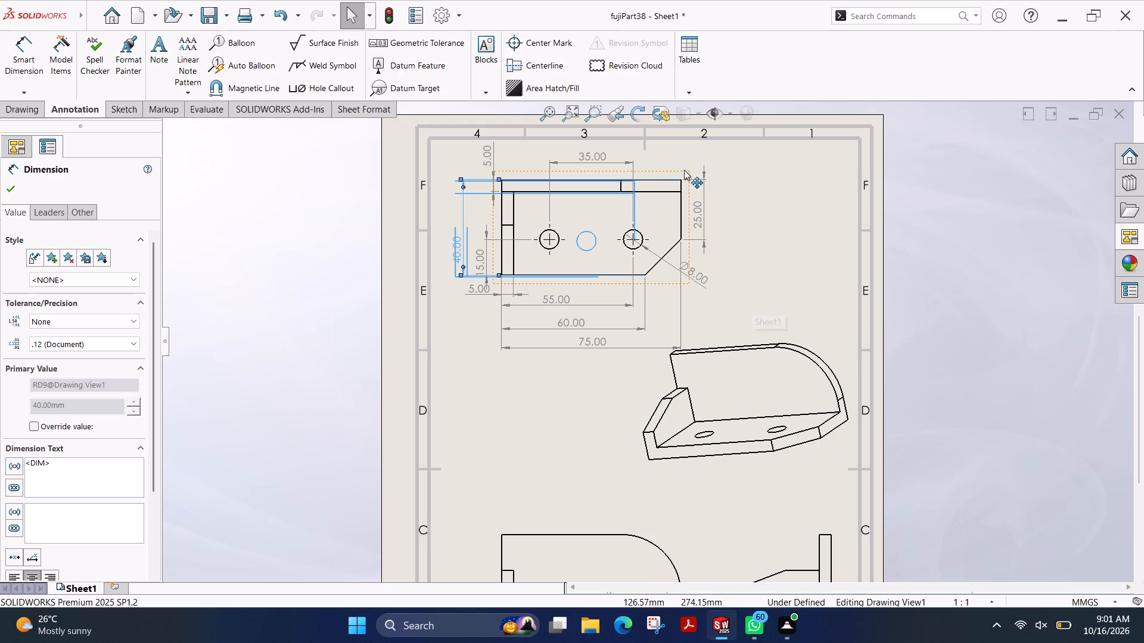
drag(685, 170, 667, 169)
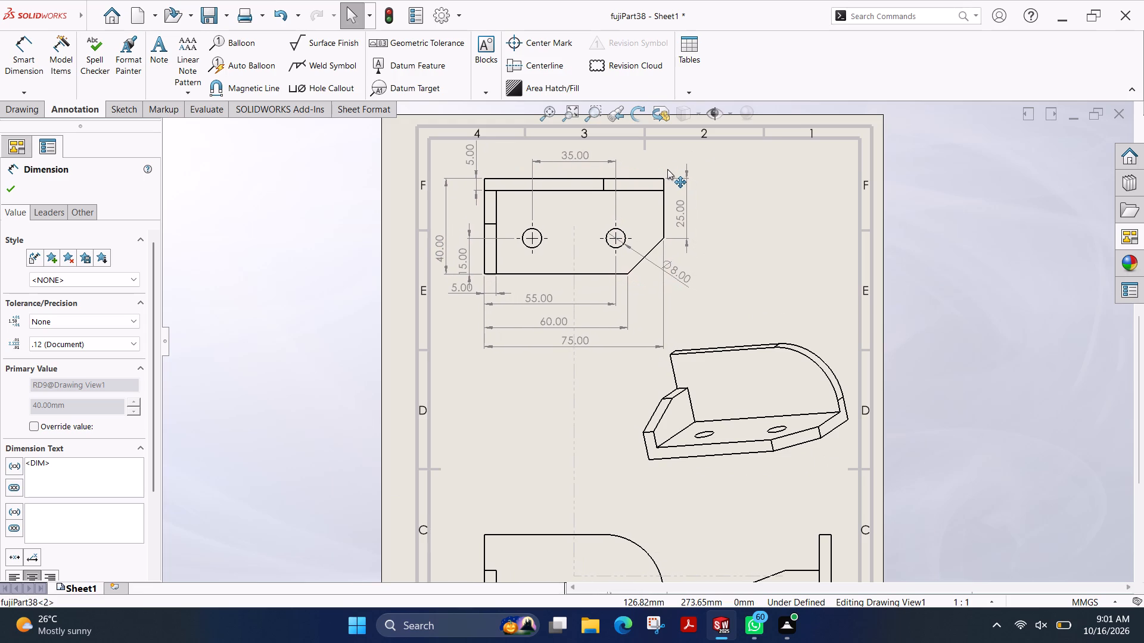
drag(667, 169, 667, 169)
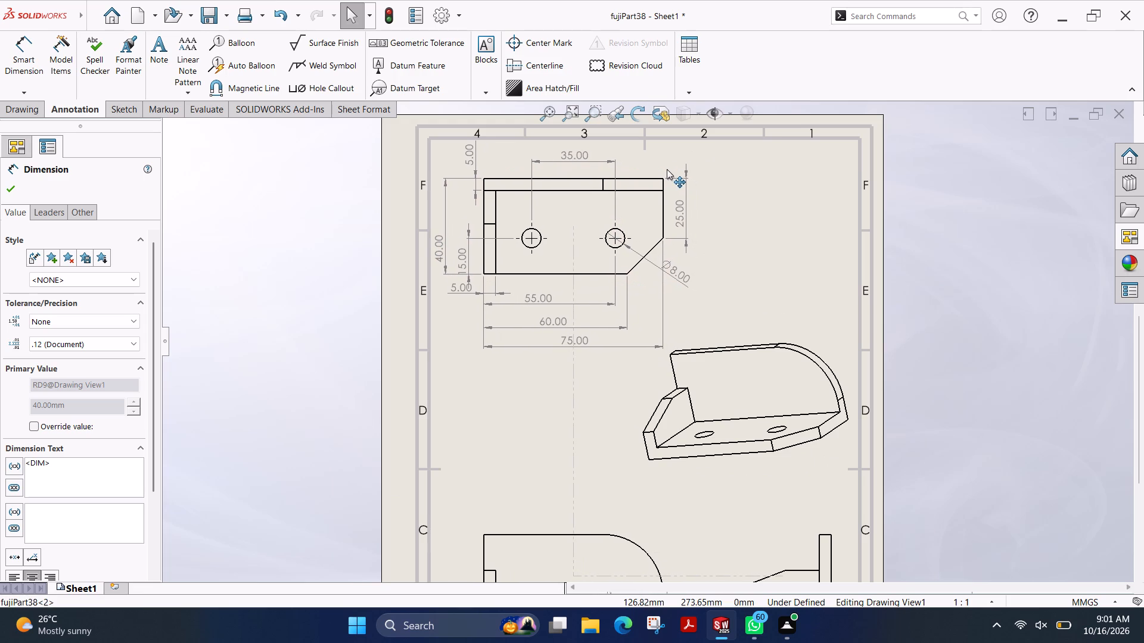
drag(667, 169, 664, 168)
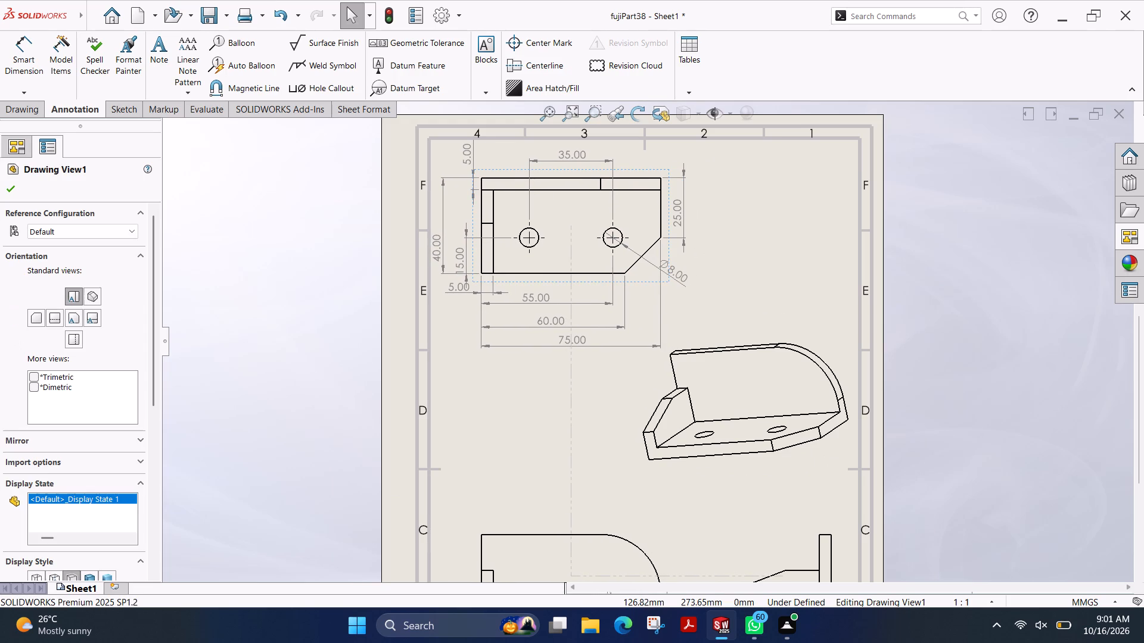
Move the pictorial view slightly down, between the top view and the side view.
scroll(664, 480, up, 3)
scroll(664, 480, down, 2)
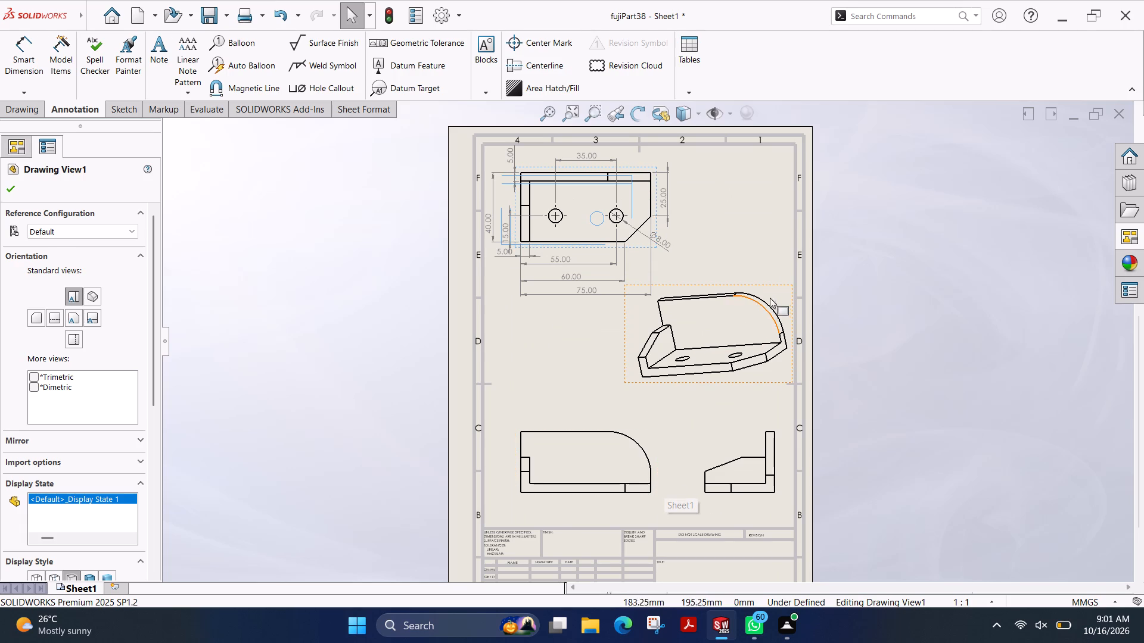
scroll(724, 463, down, 2)
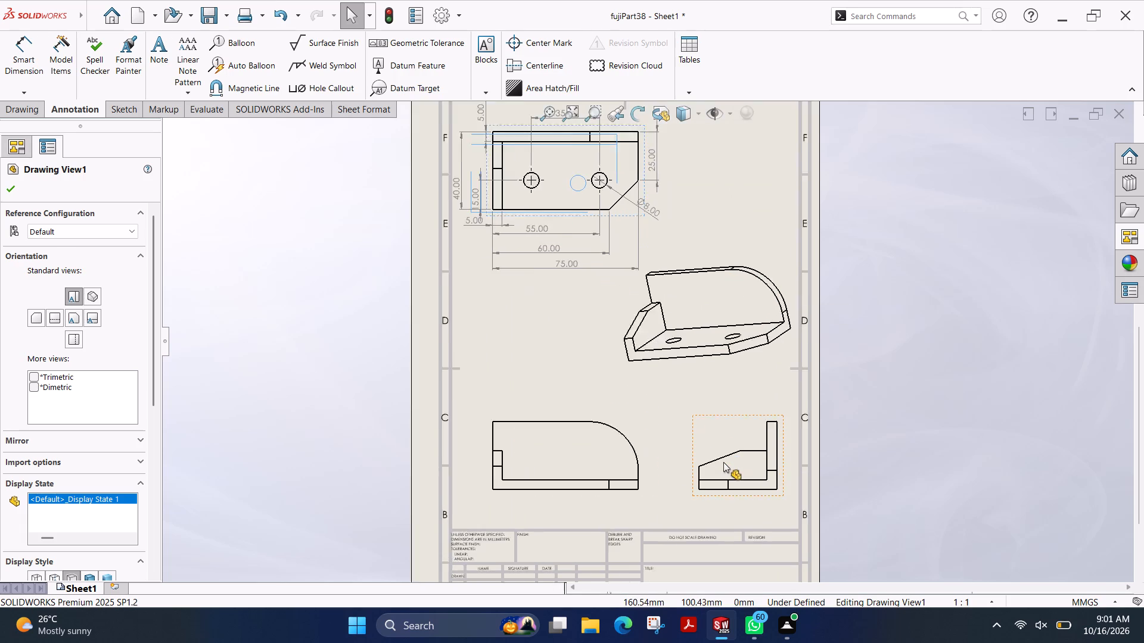
scroll(723, 462, down, 3)
scroll(720, 429, up, 3)
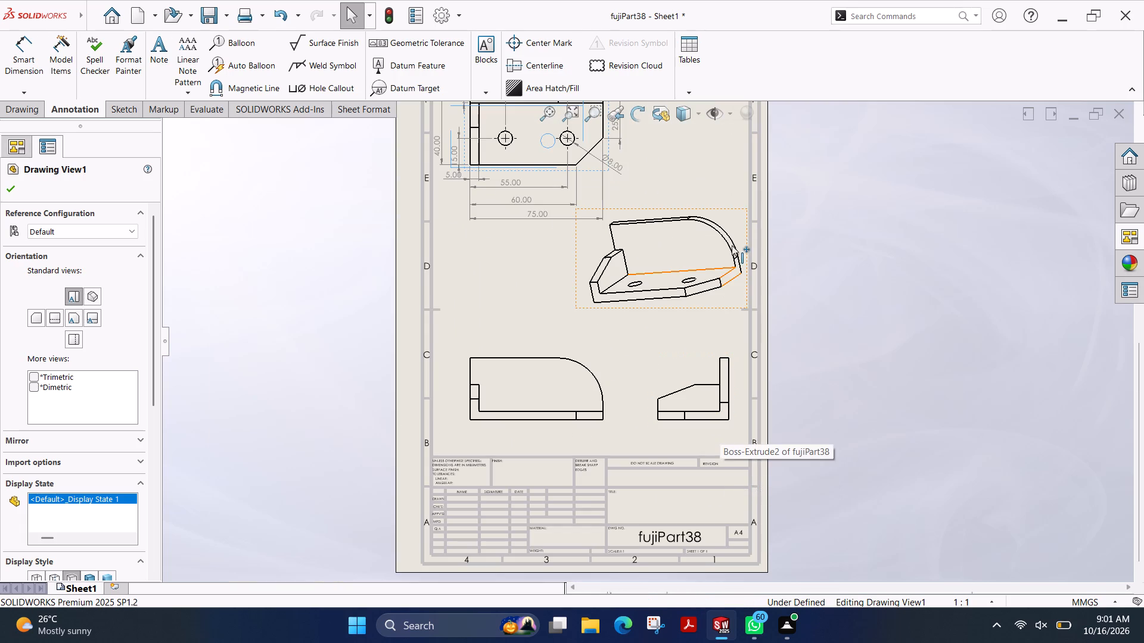
drag(744, 208, 744, 215)
Dimension the side view's short left-end height and the height from its base to the sloped wall's flat top, both on its left.
click(20, 61)
scroll(658, 392, down, 2)
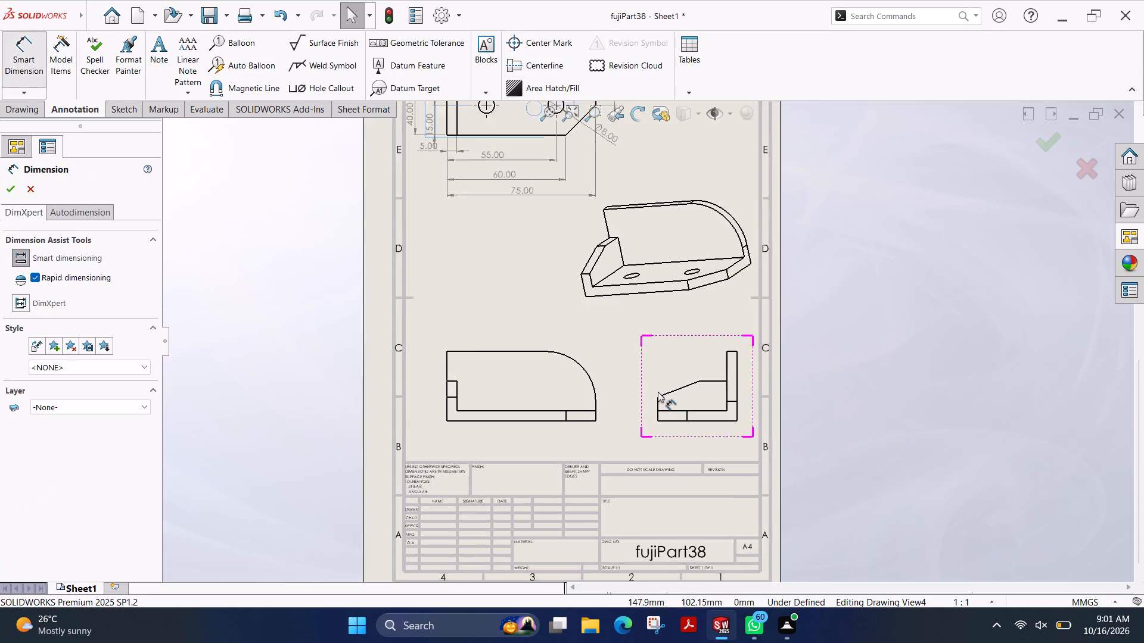
scroll(658, 392, down, 1)
scroll(778, 417, down, 3)
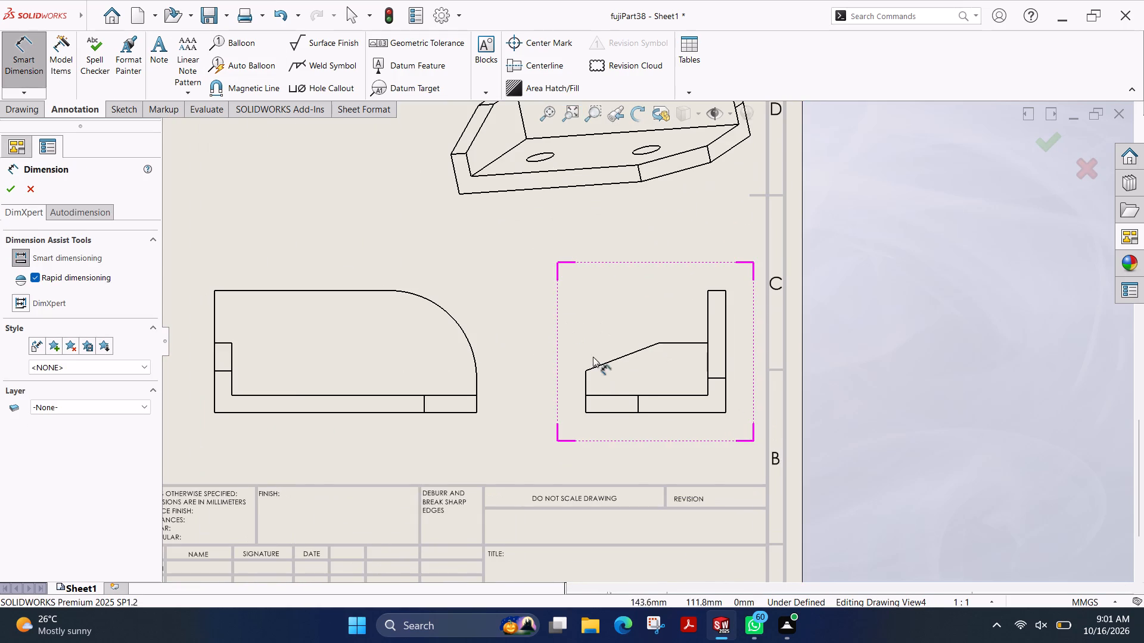
click(587, 385)
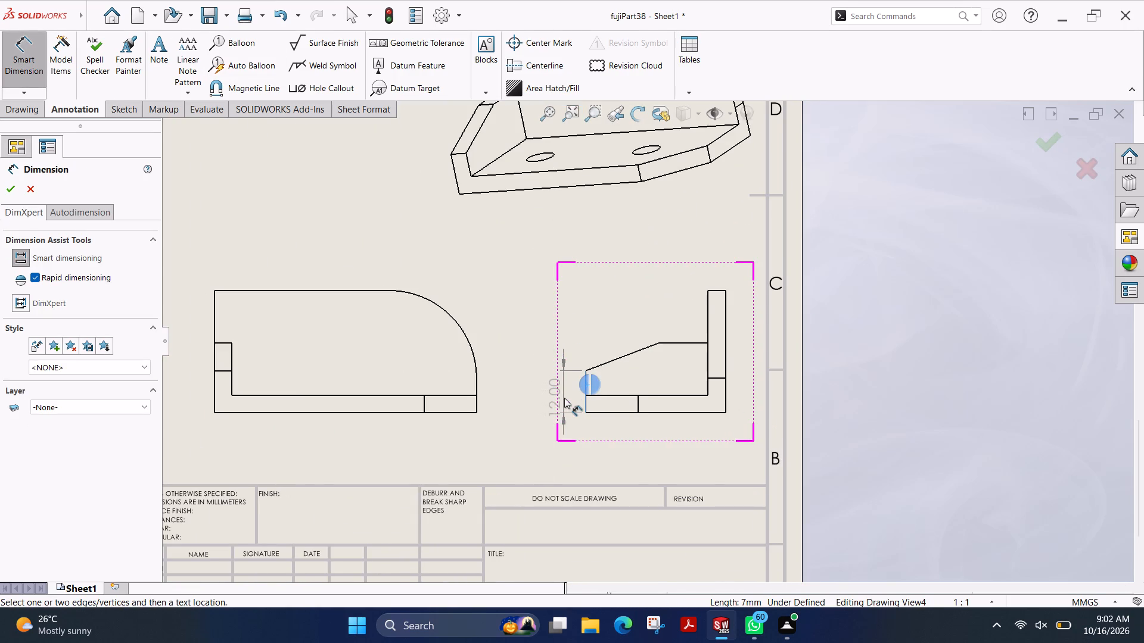
click(565, 398)
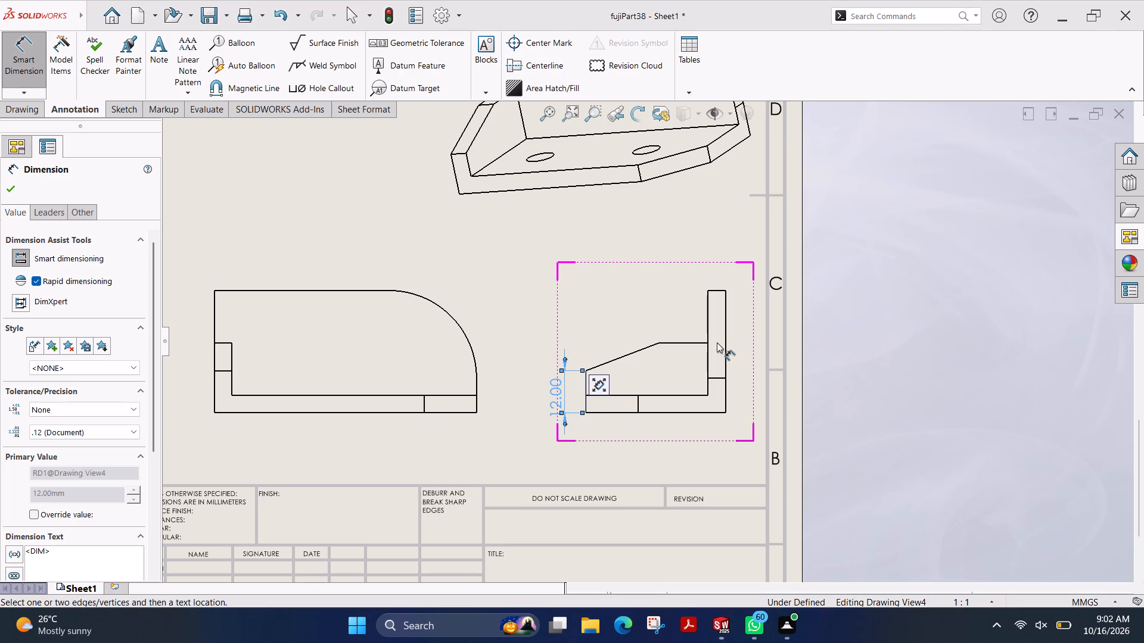
click(686, 344)
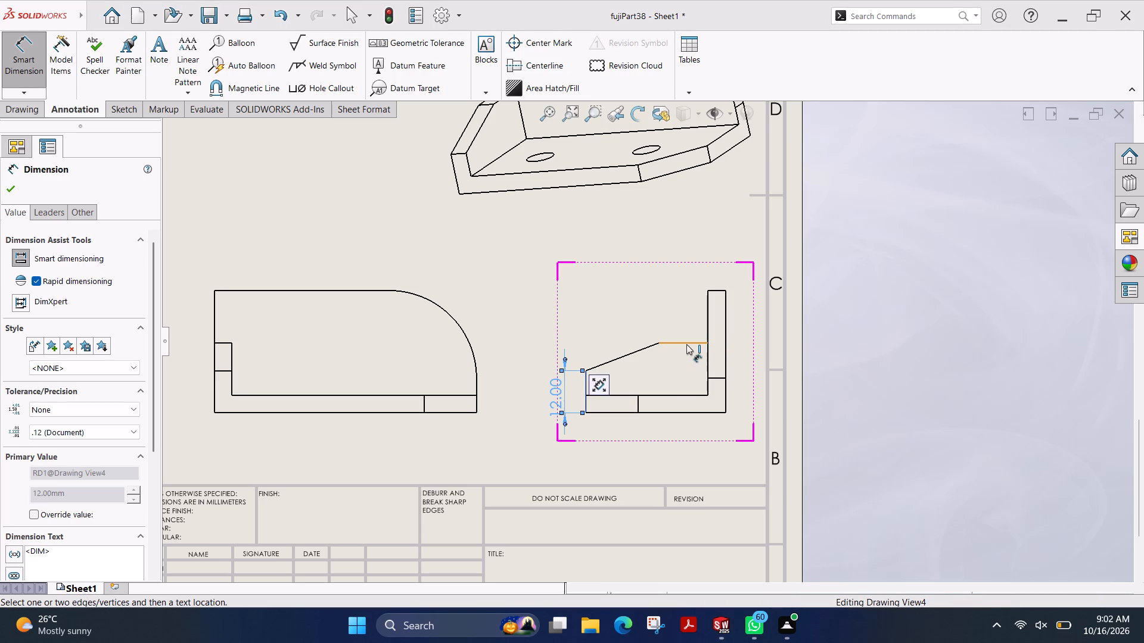
click(679, 411)
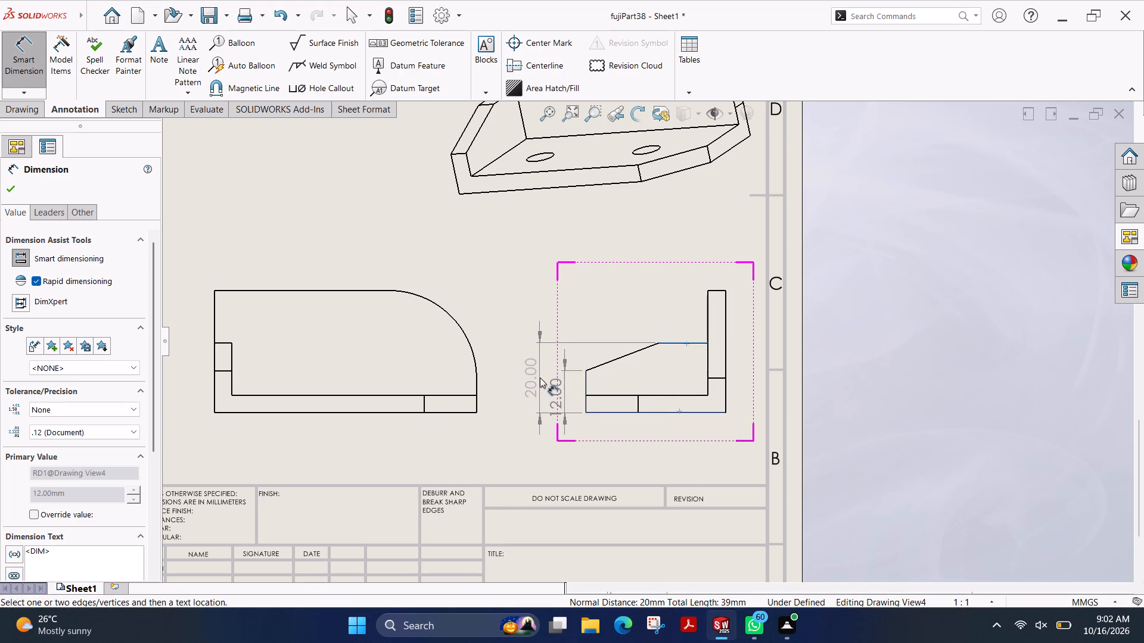
click(539, 378)
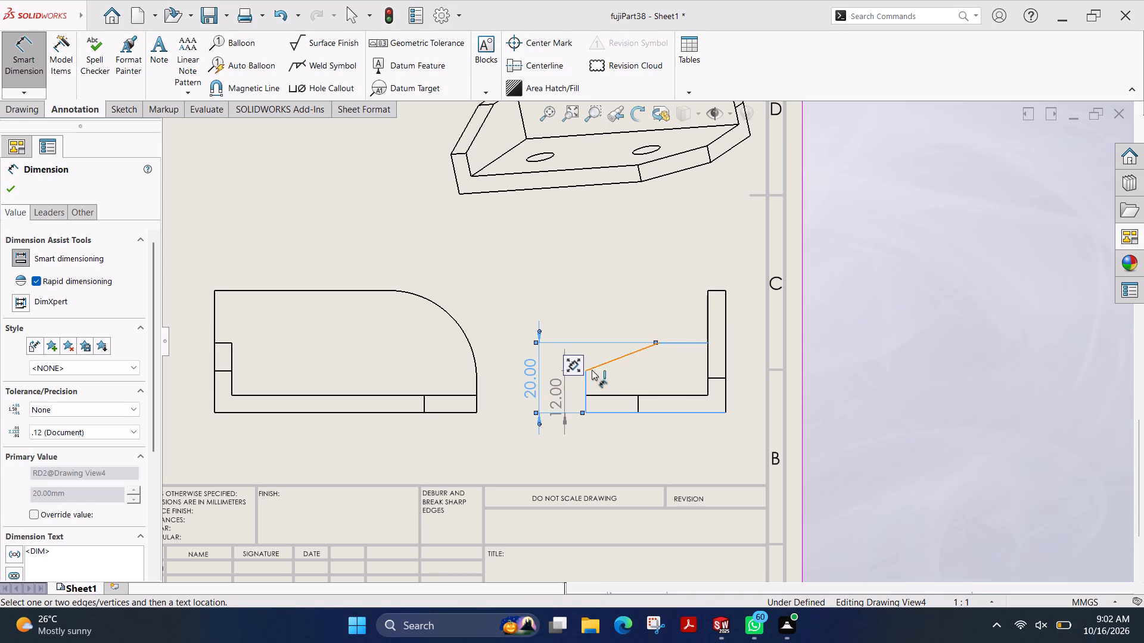
Dimension the horizontal run of the side view's sloped edge, from the left end to the flat top's start, above the view.
click(586, 382)
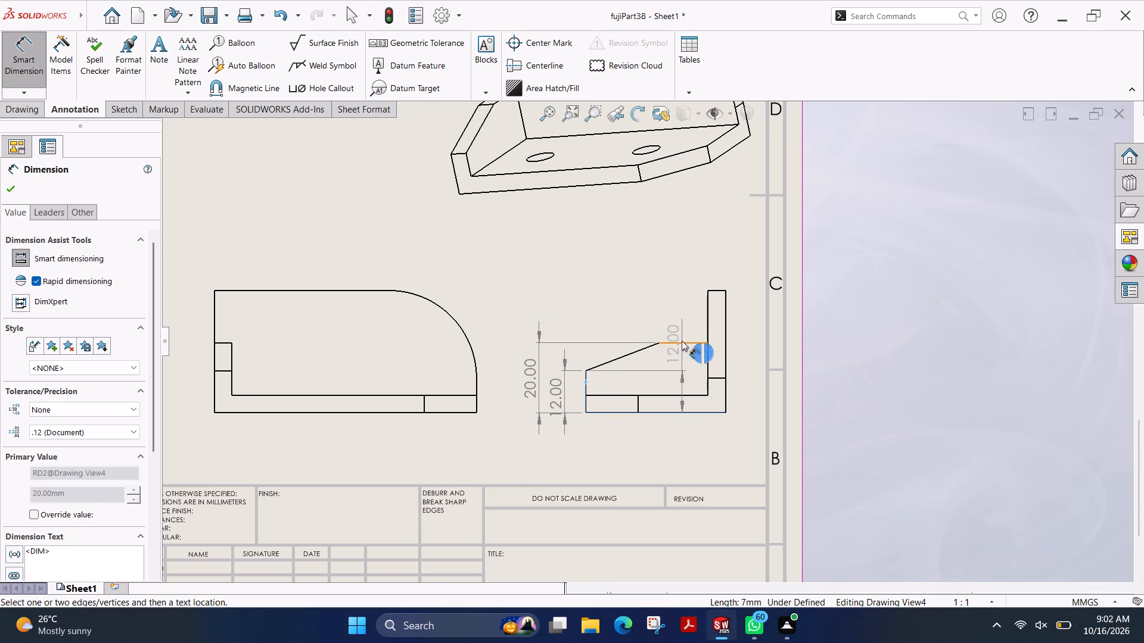
click(660, 342)
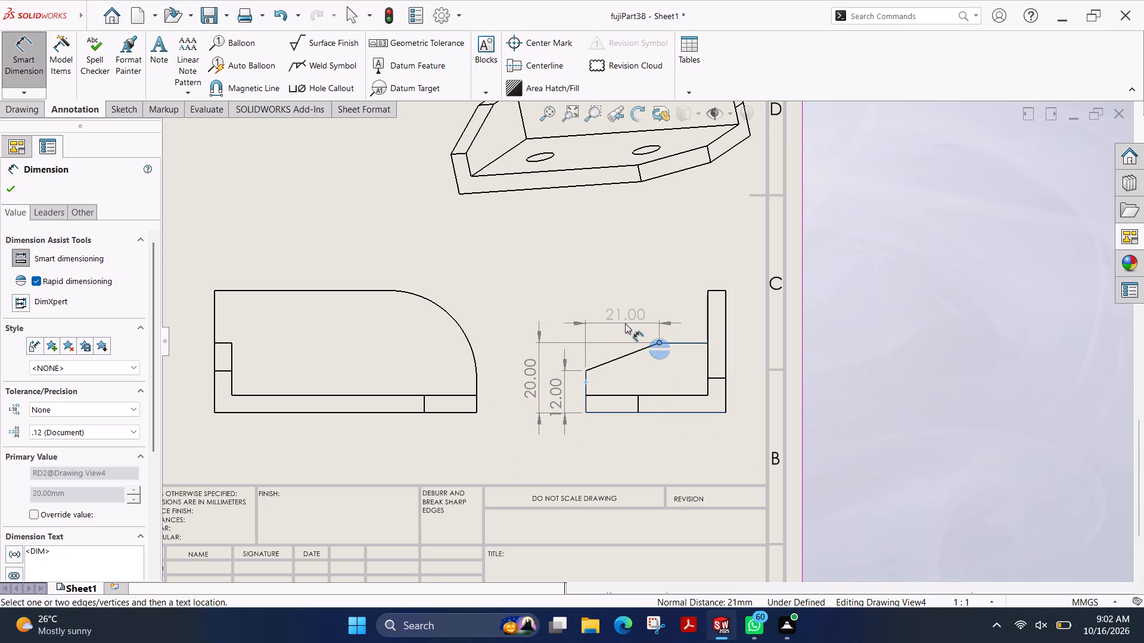
click(621, 311)
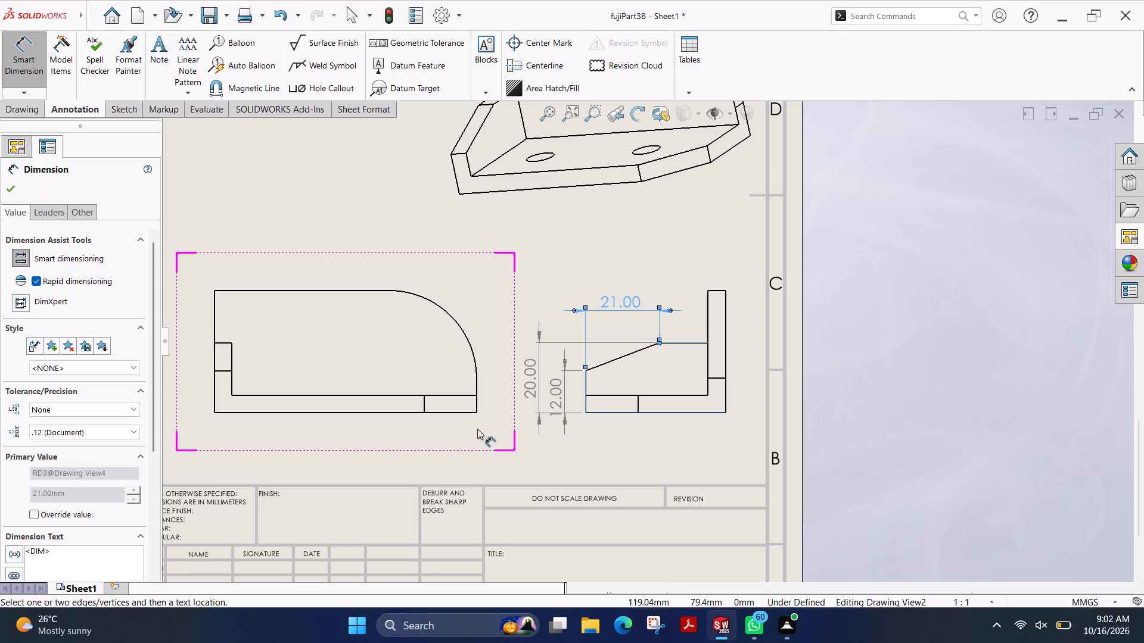
Dimension the front view's base thickness beside its right end, its overall height on the left, and the rounded corner's radius inside.
click(444, 394)
click(448, 412)
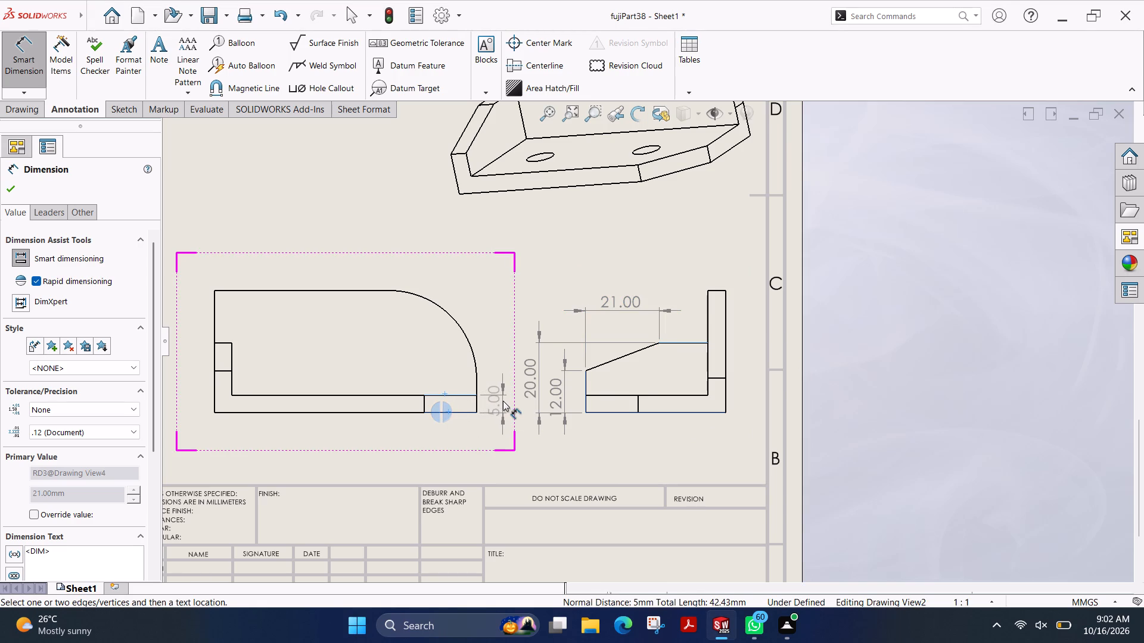
click(503, 401)
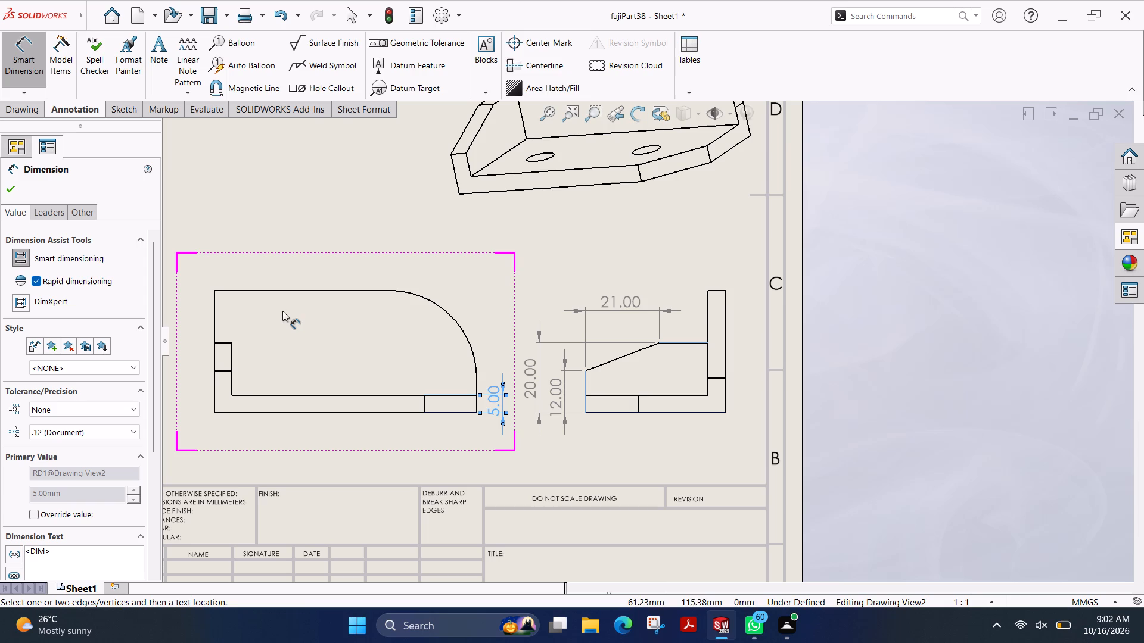
click(297, 291)
click(297, 414)
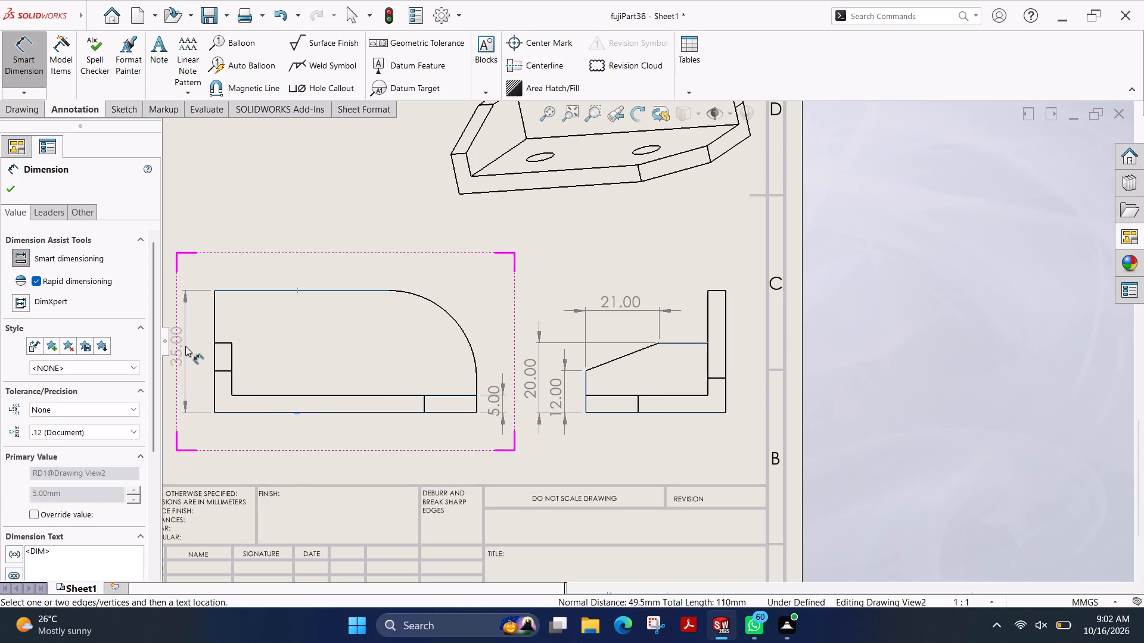
click(185, 346)
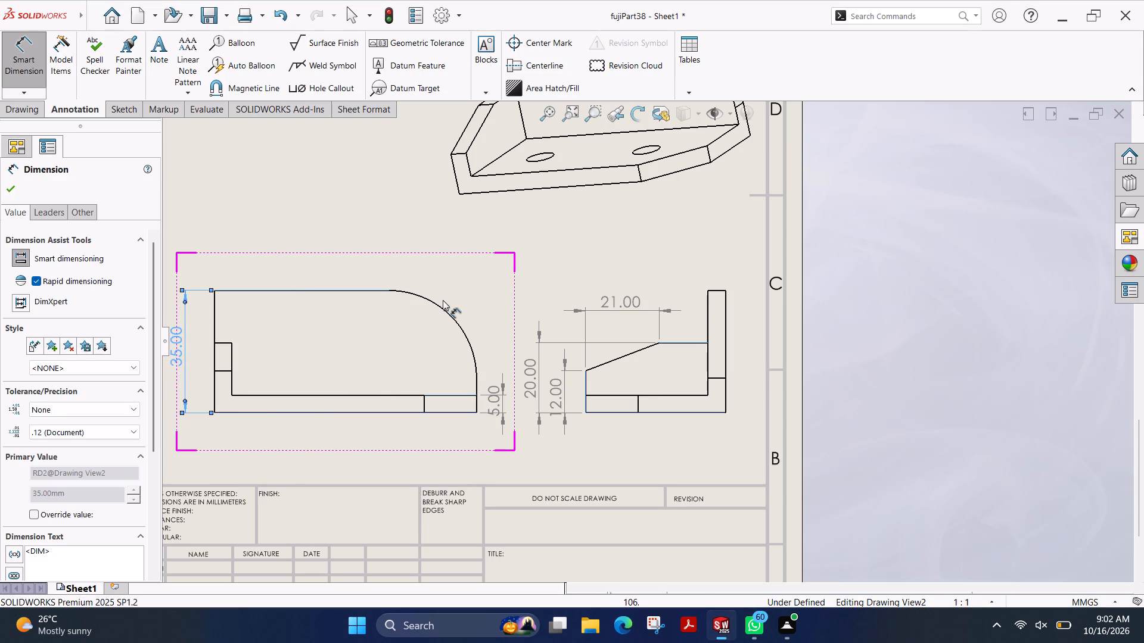
click(444, 310)
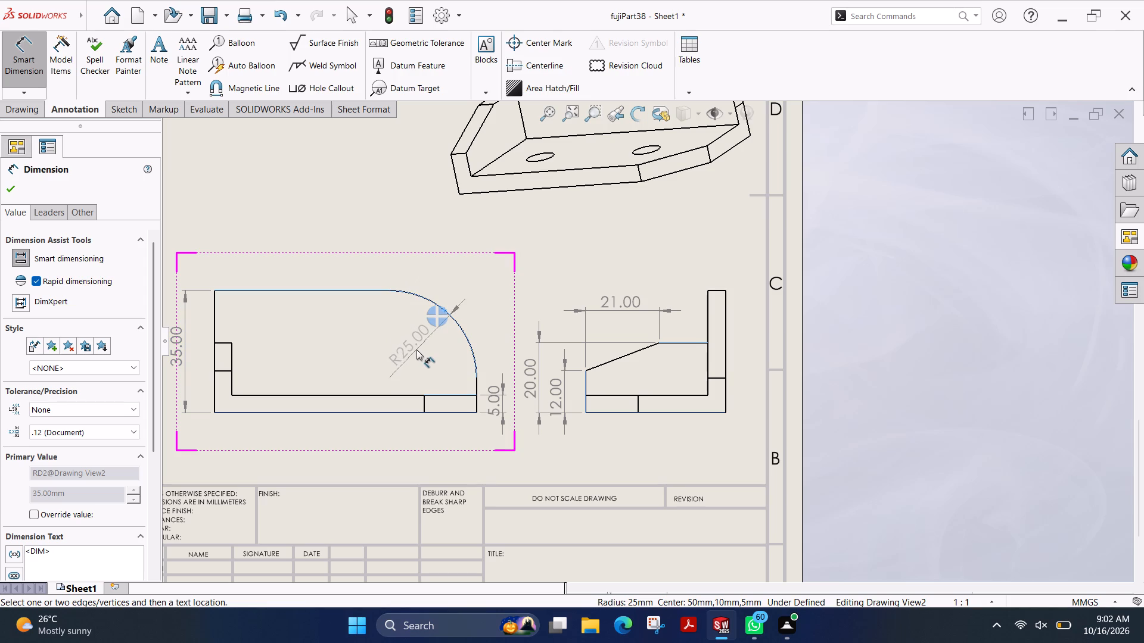
click(416, 350)
scroll(366, 244, up, 3)
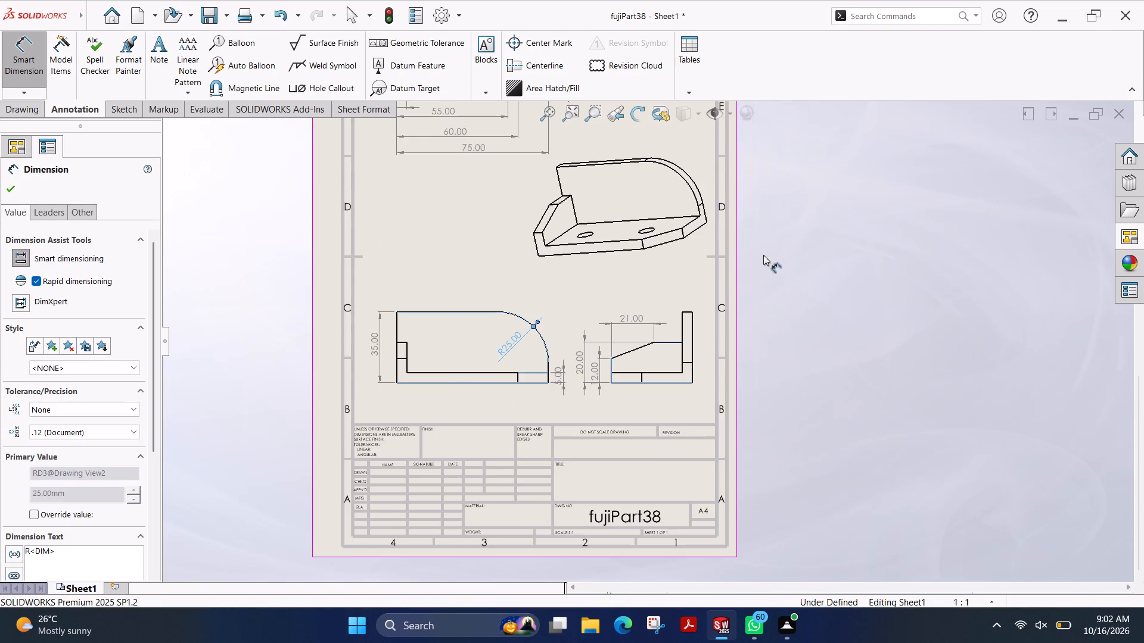
scroll(763, 255, up, 2)
scroll(744, 263, down, 3)
scroll(728, 265, up, 2)
scroll(724, 266, down, 1)
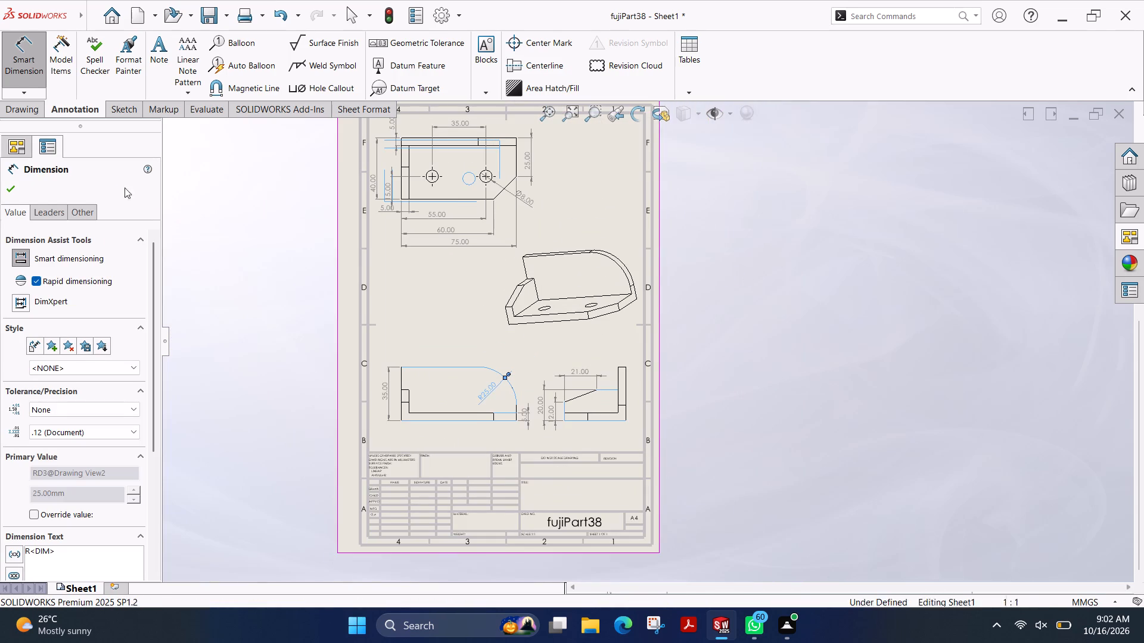
click(14, 192)
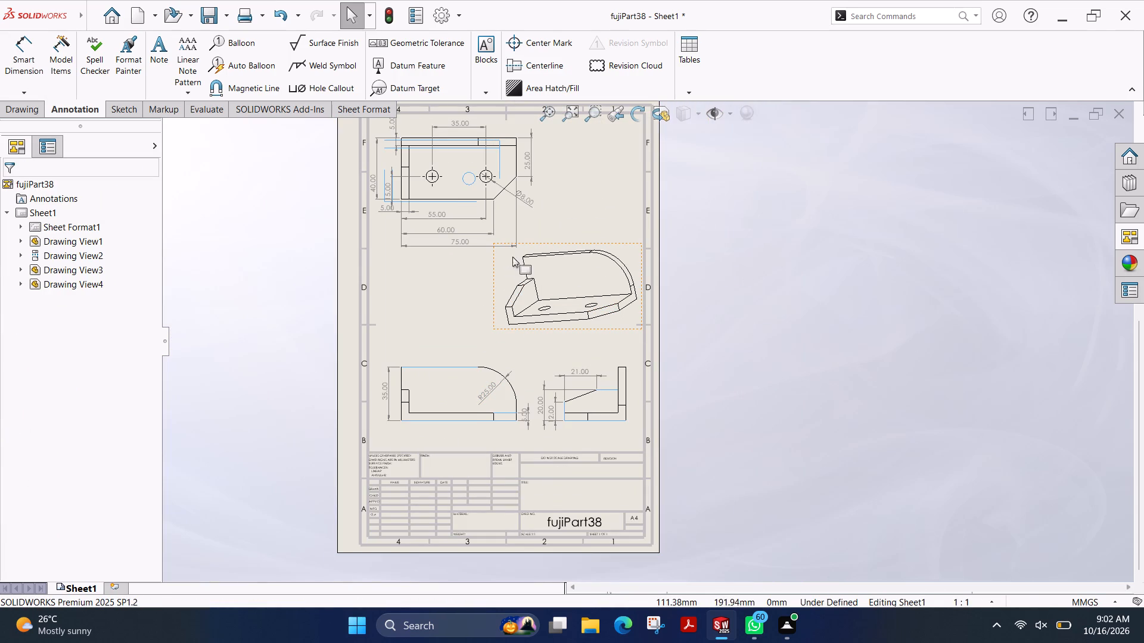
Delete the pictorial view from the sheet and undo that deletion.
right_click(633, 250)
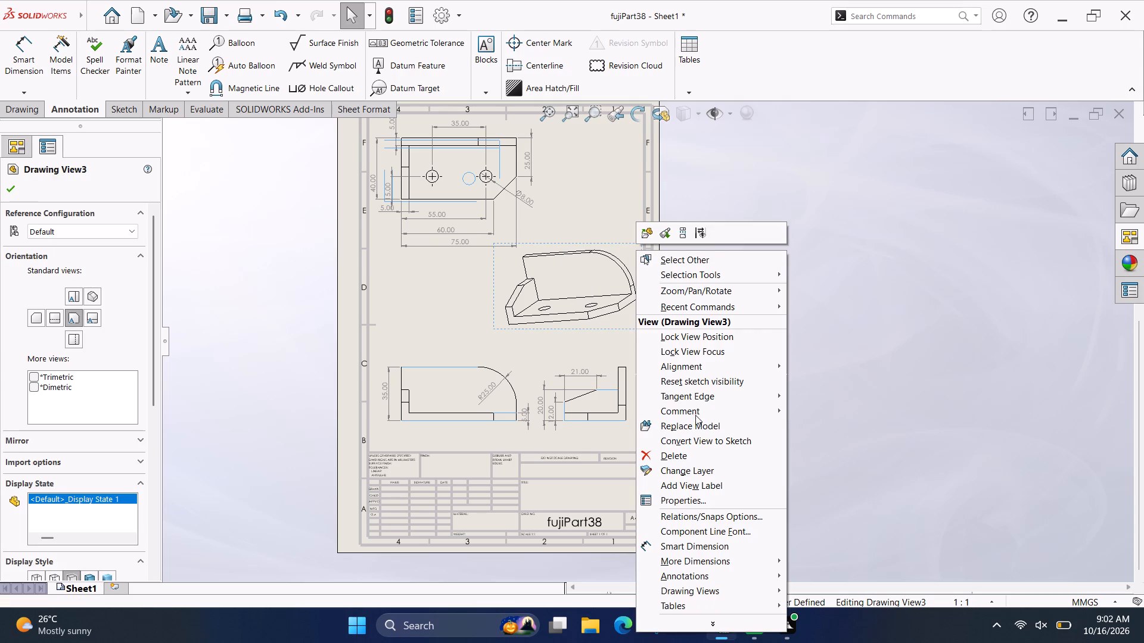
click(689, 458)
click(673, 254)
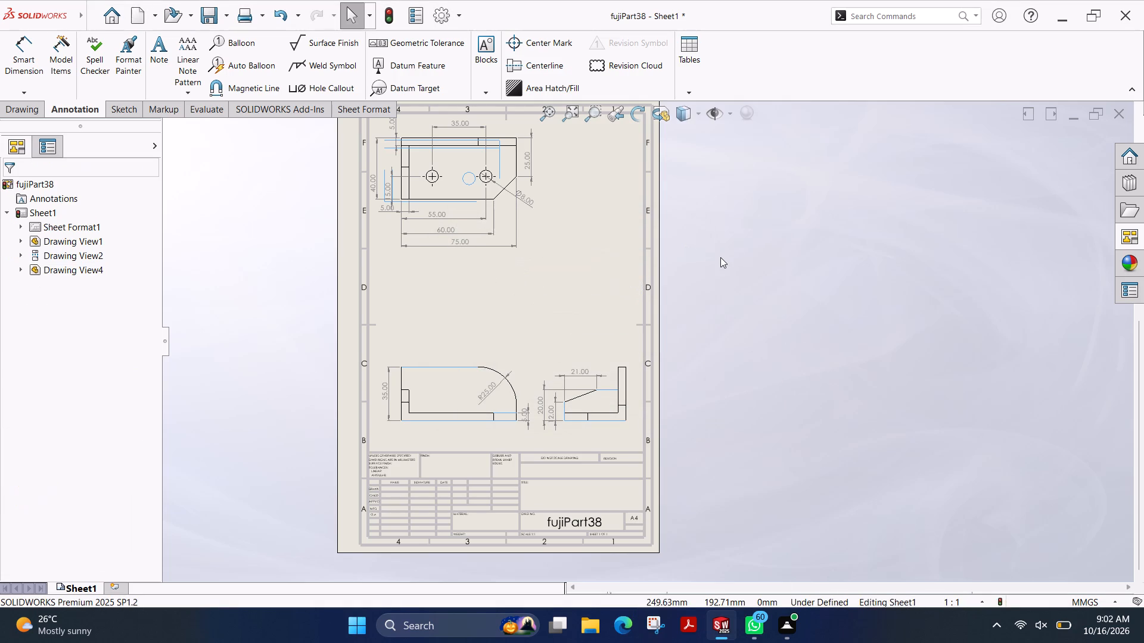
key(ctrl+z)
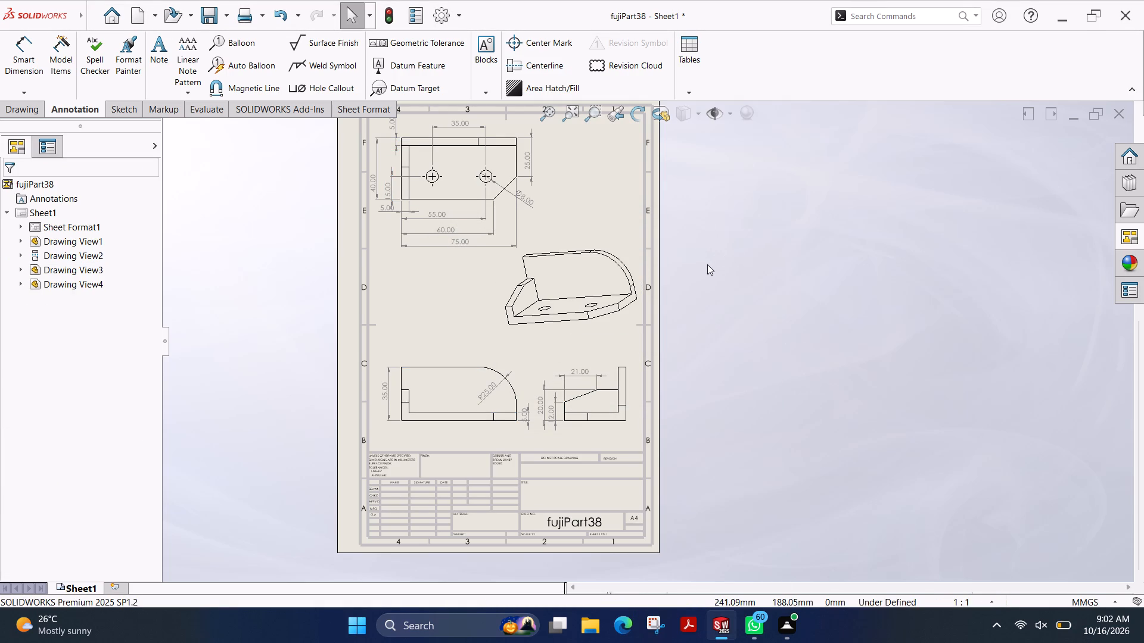
Save the drawing as fujiPart38 in SOLIDWORKS Drawing format in the solid works folder inside the Desktop's fuji plot file folder.
scroll(707, 264, up, 1)
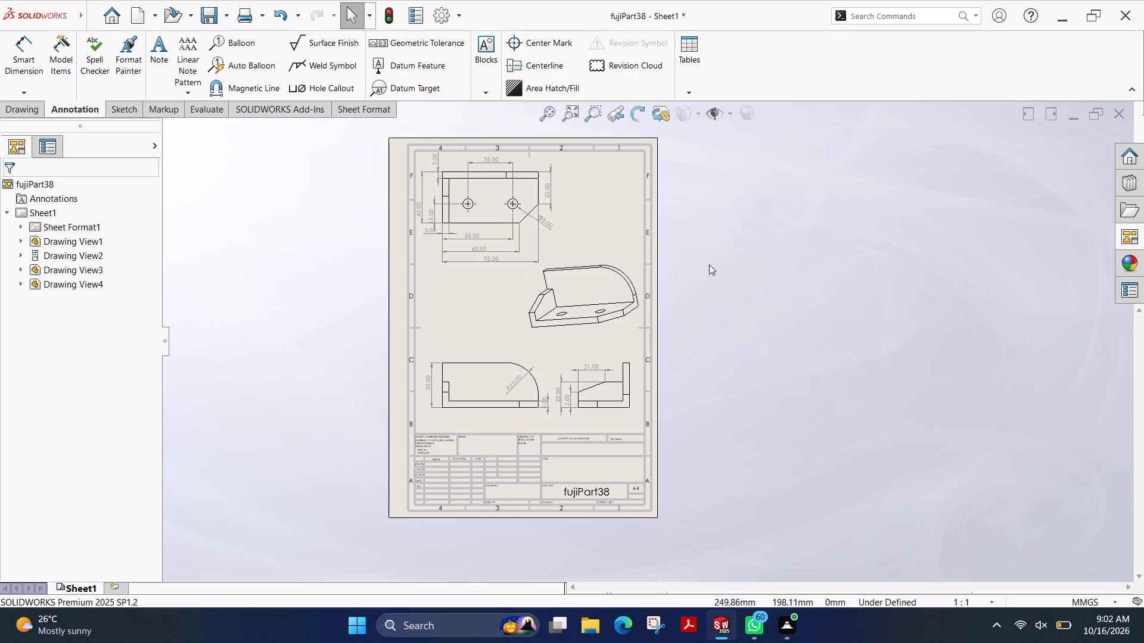
key(ctrl+s)
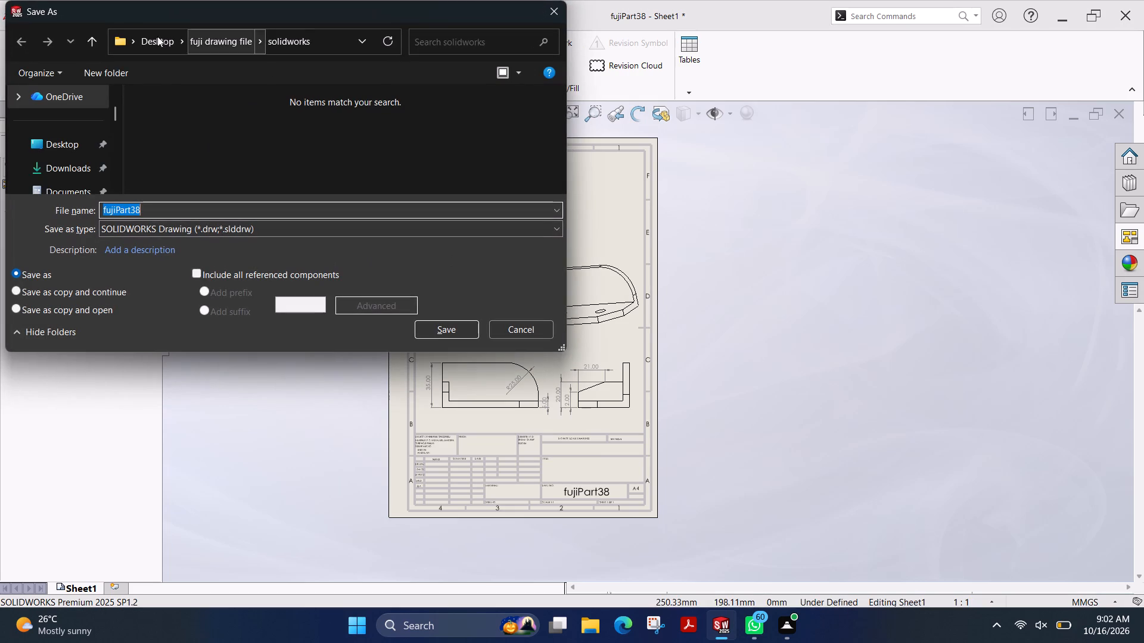
click(152, 36)
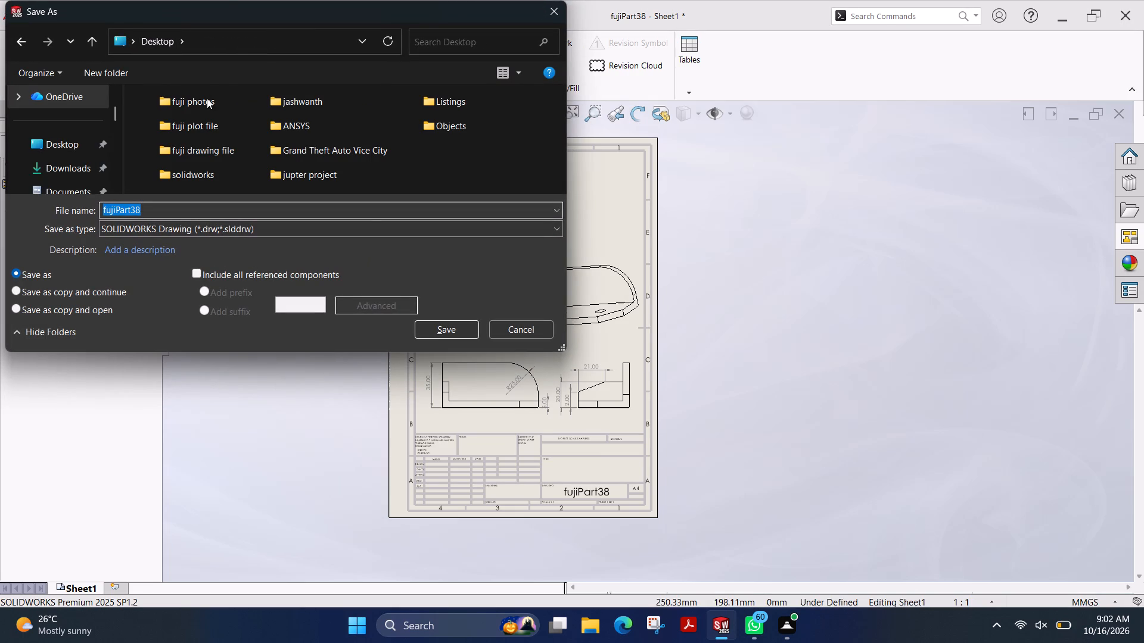
double_click(215, 129)
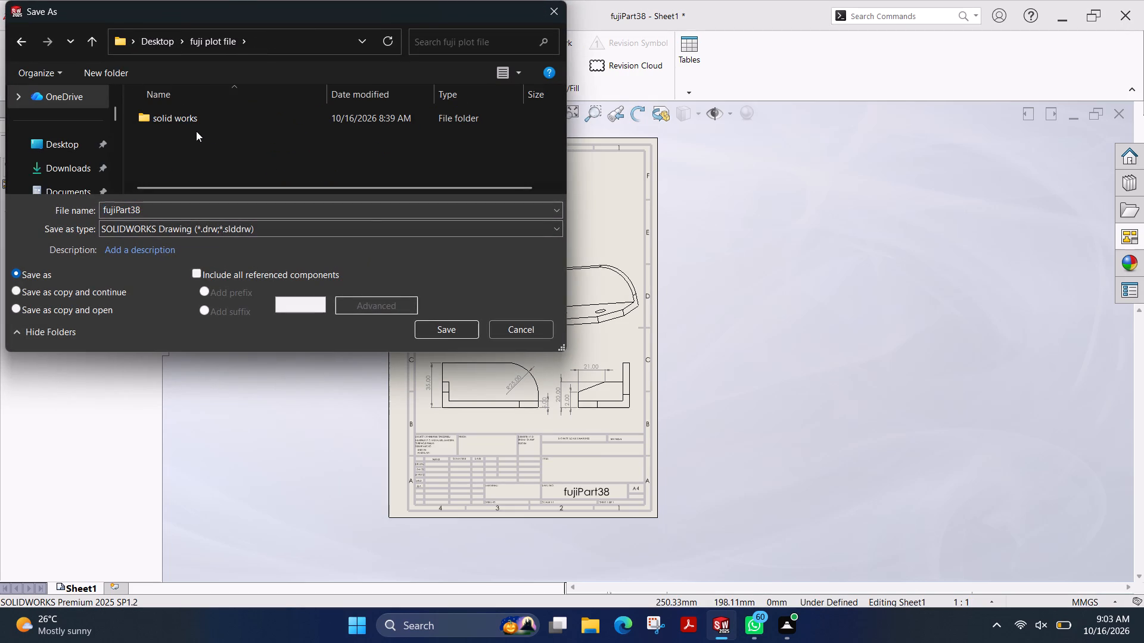
double_click(218, 124)
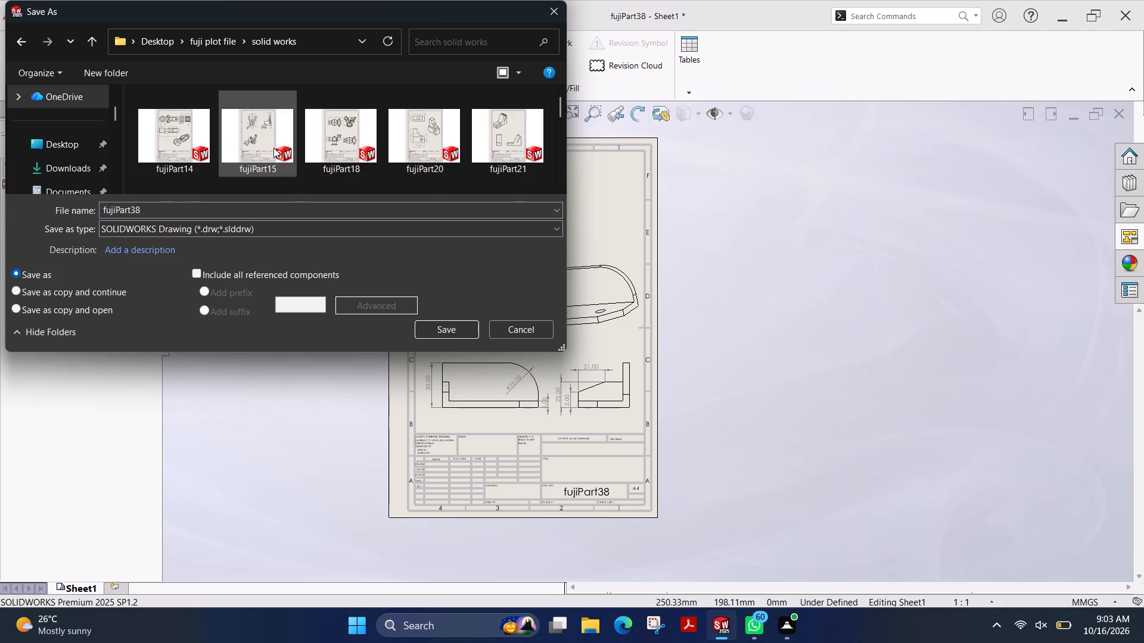
scroll(273, 148, down, 19)
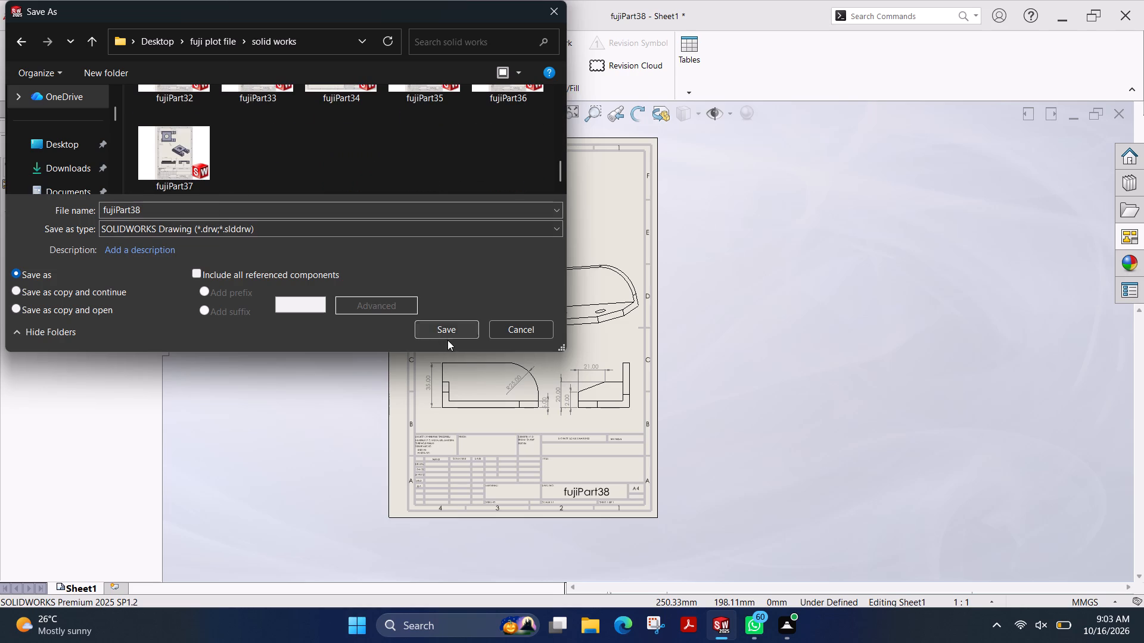
click(440, 327)
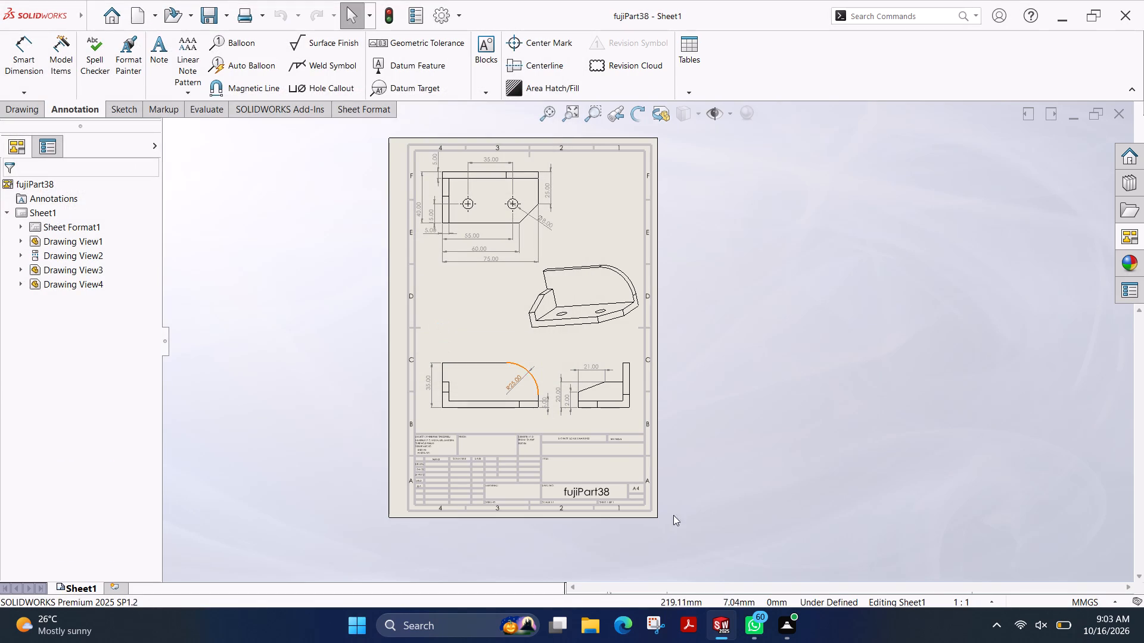